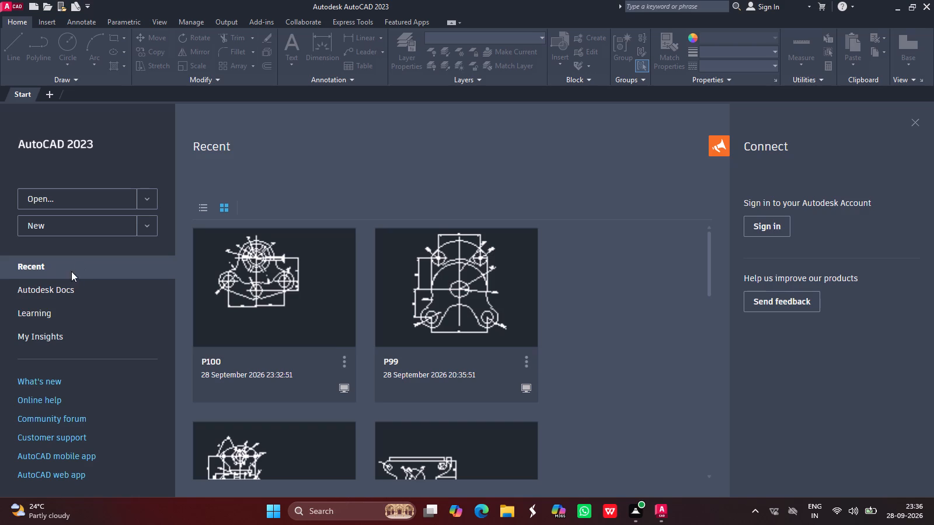
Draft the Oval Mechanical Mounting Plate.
Create a new blank drawing.
click(85, 235)
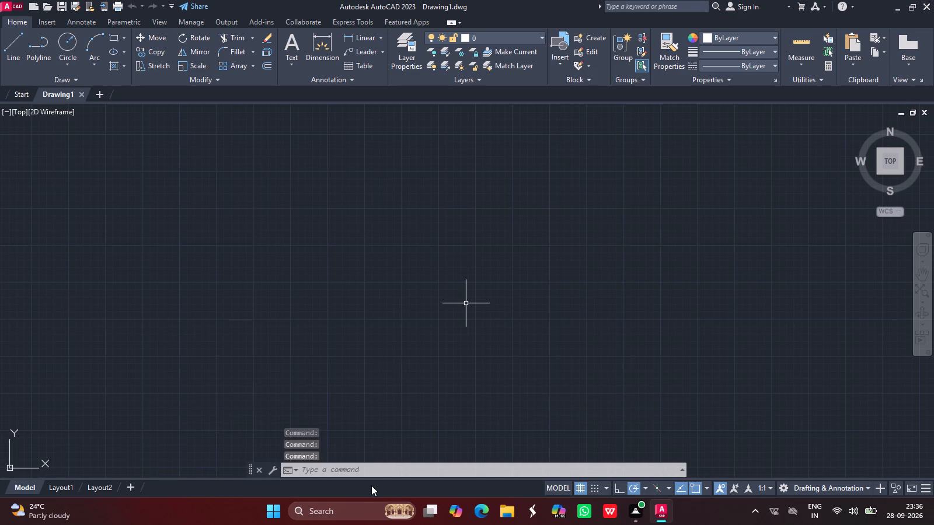
Turn on log file recording with the LOGFILEON command.
click(382, 471)
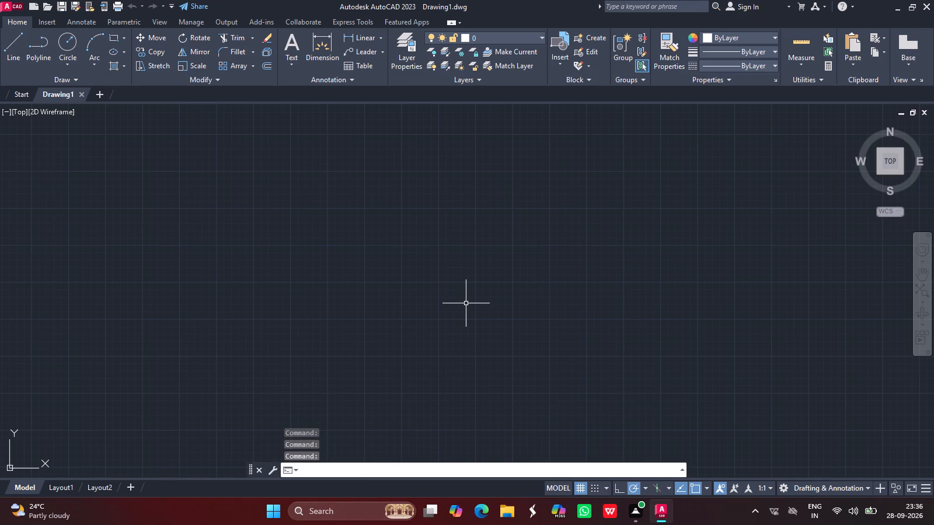
key(l)
key(BackSpace)
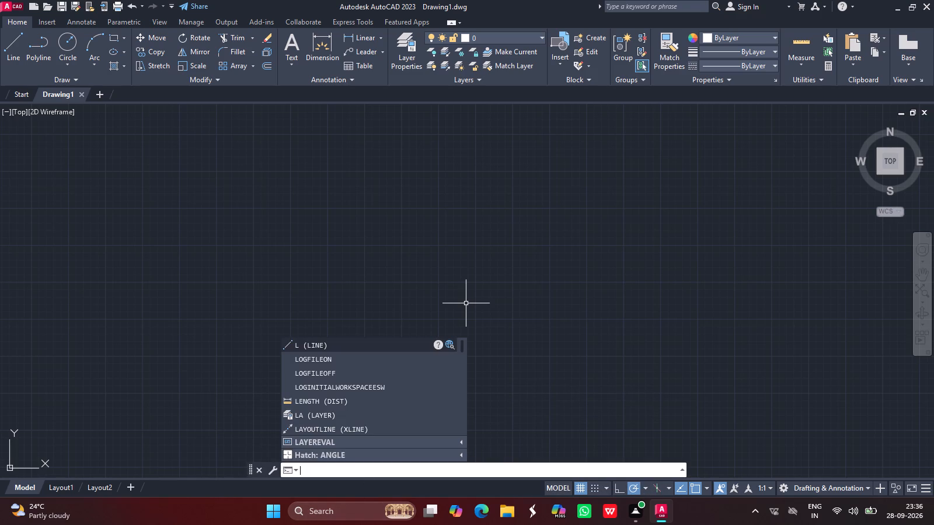
text(lo)
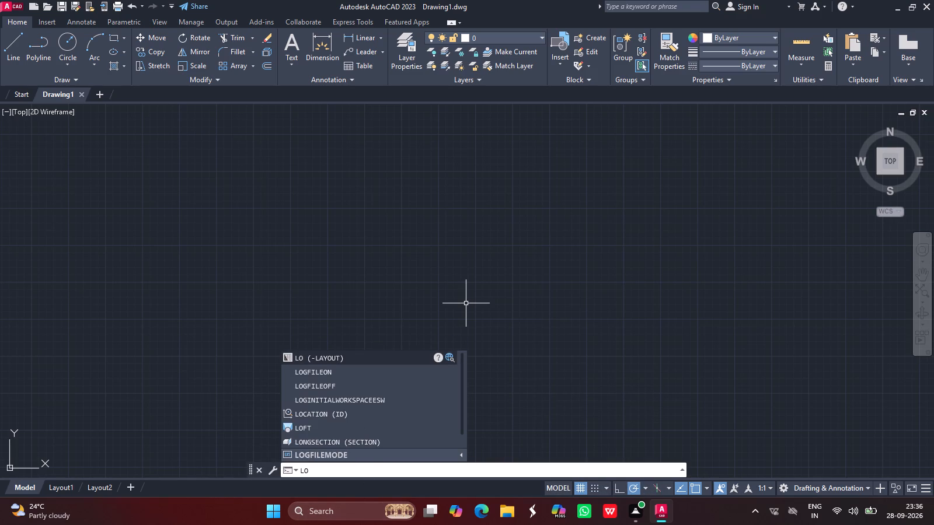
click(321, 371)
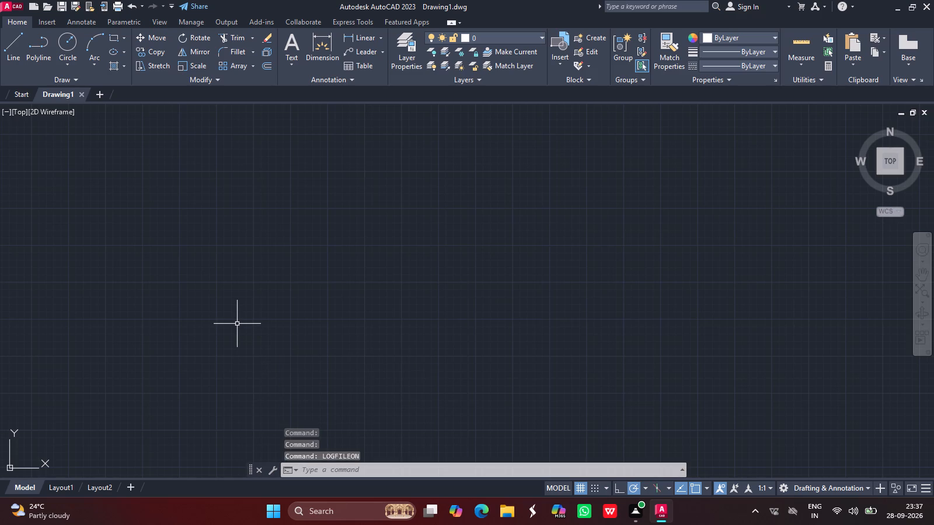
Draw a horizontal line 8 units long in the empty drawing area.
click(13, 40)
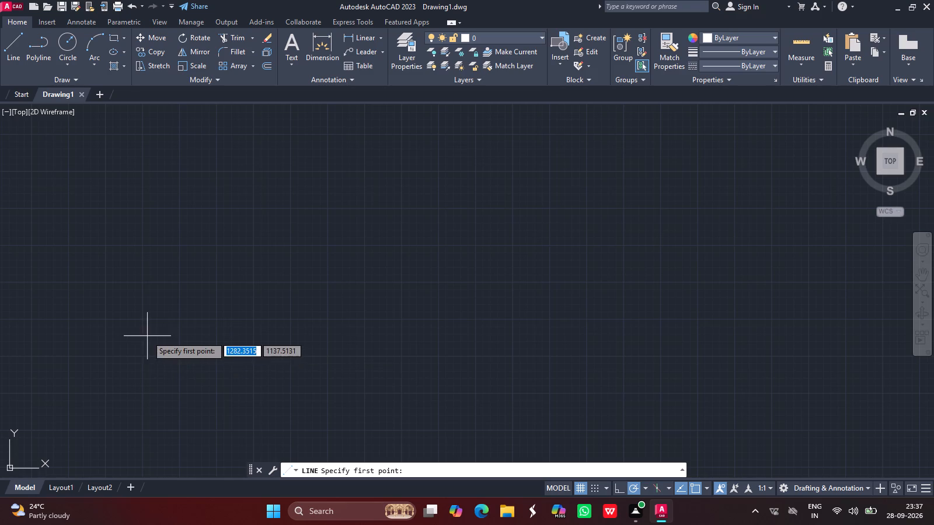
click(180, 285)
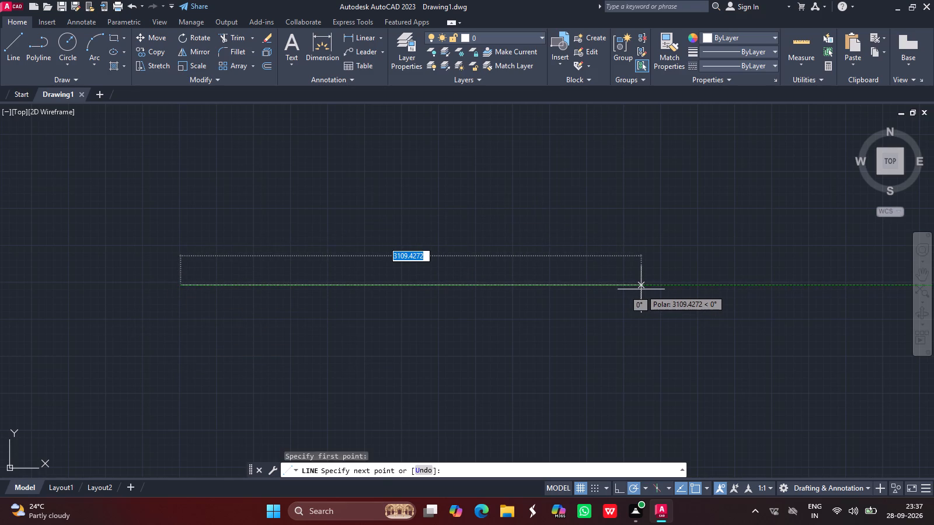
key(8)
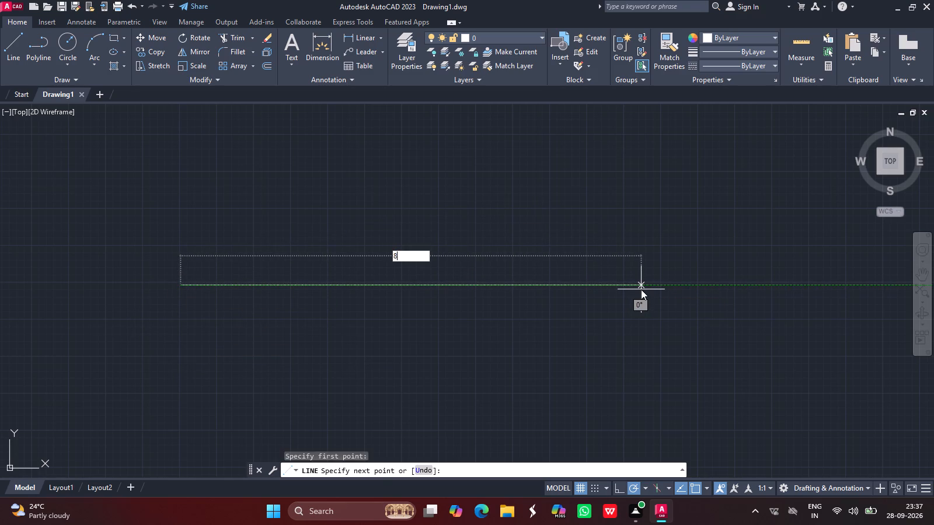
key(Return)
key(Return)
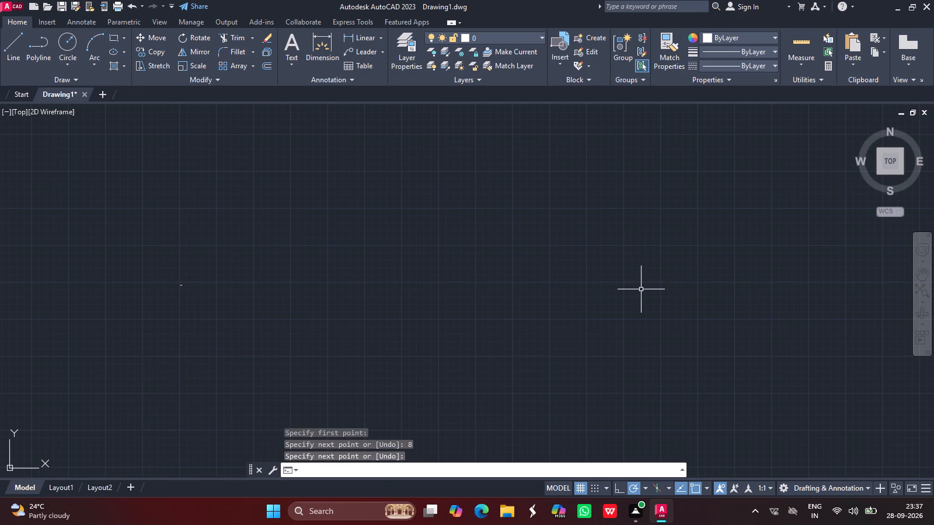
Draw a circle of diameter 1.5 centred on the midpoint of the horizontal line.
scroll(145, 269, up, 1)
scroll(145, 269, down, 1)
scroll(145, 269, up, 2)
ctrl+scroll(145, 269, down, 1)
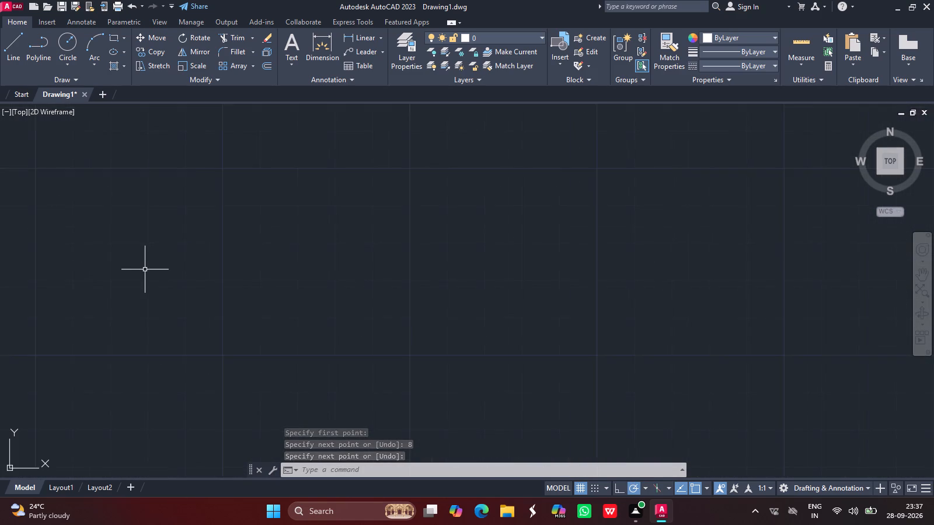
ctrl+scroll(145, 269, down, 3)
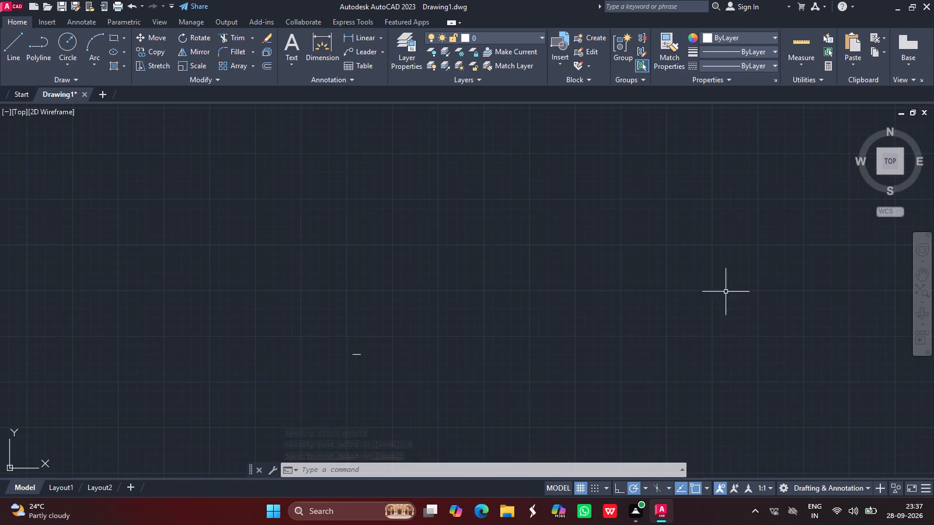
click(918, 276)
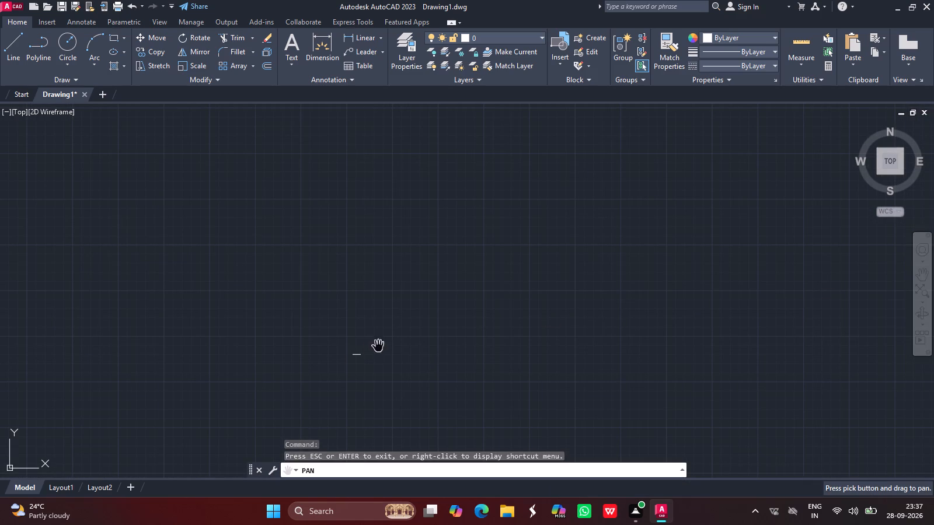
drag(360, 364, 360, 322)
ctrl+scroll(360, 322, up, 6)
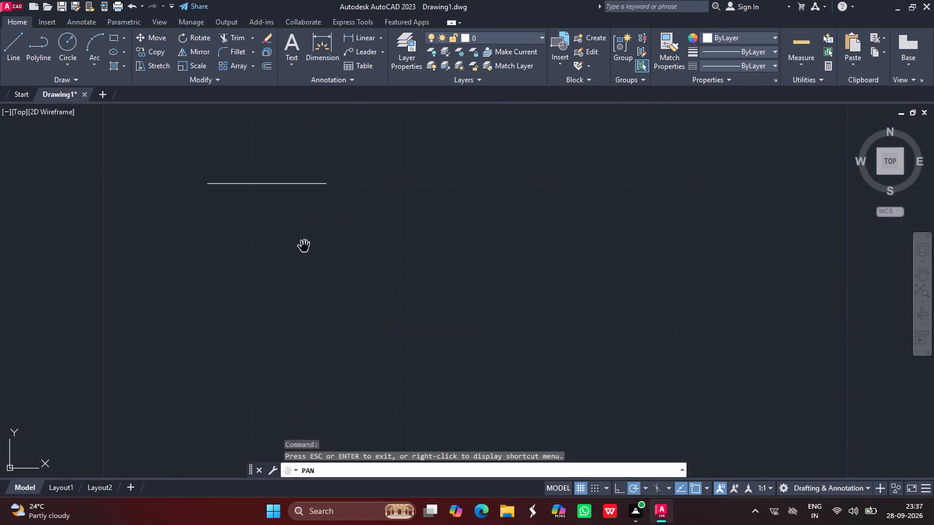
drag(294, 179, 413, 253)
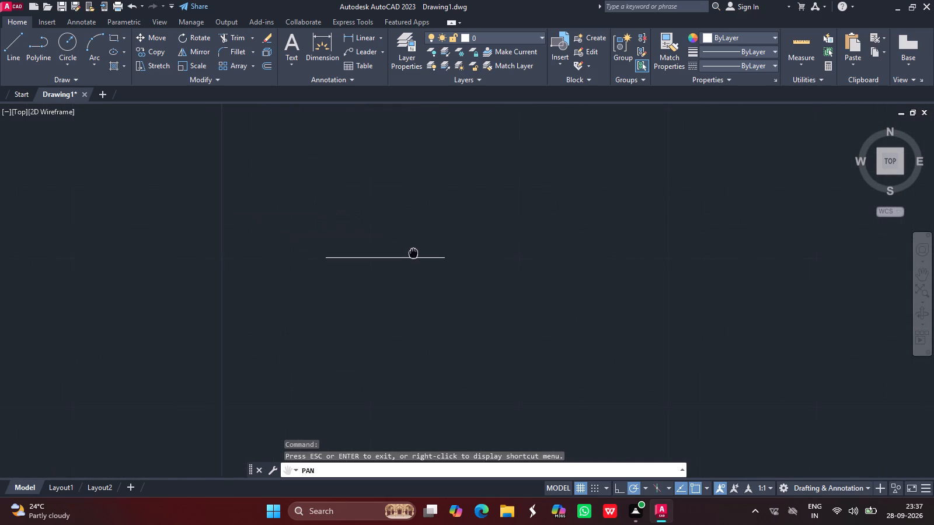
ctrl+scroll(413, 253, up, 5)
ctrl+scroll(413, 253, down, 3)
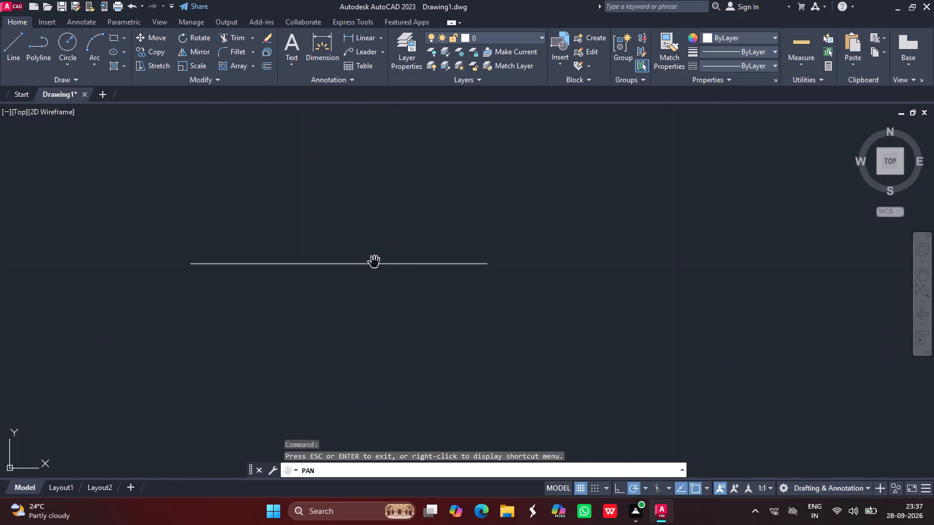
drag(372, 263, 486, 271)
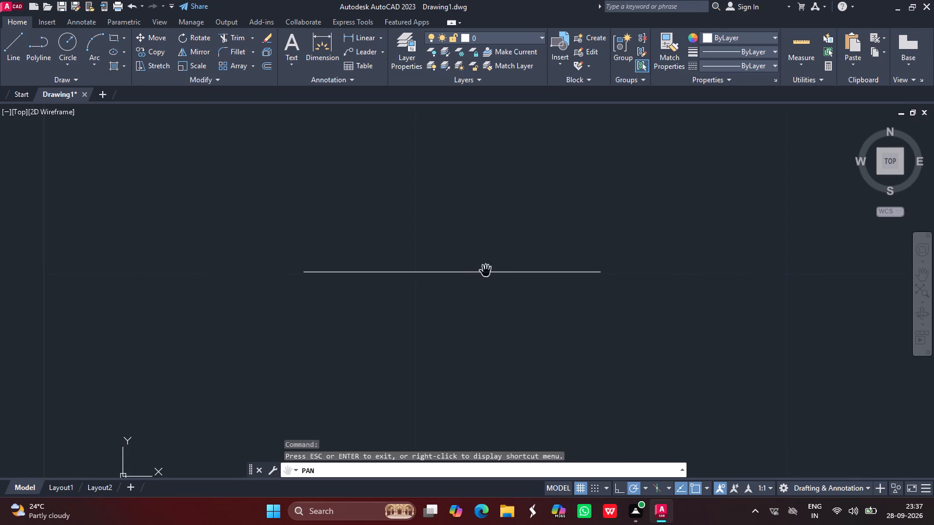
key(grave)
key(Escape)
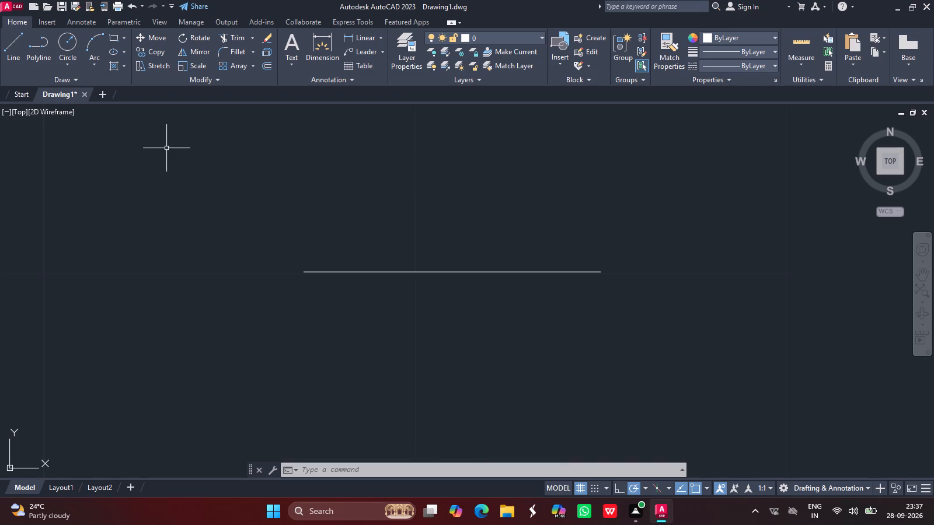
click(68, 61)
click(83, 110)
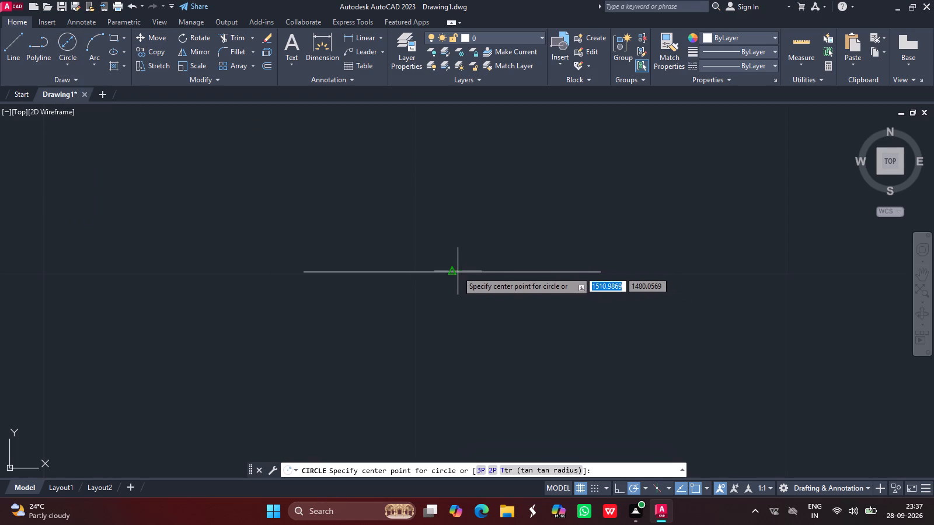
drag(452, 271, 445, 250)
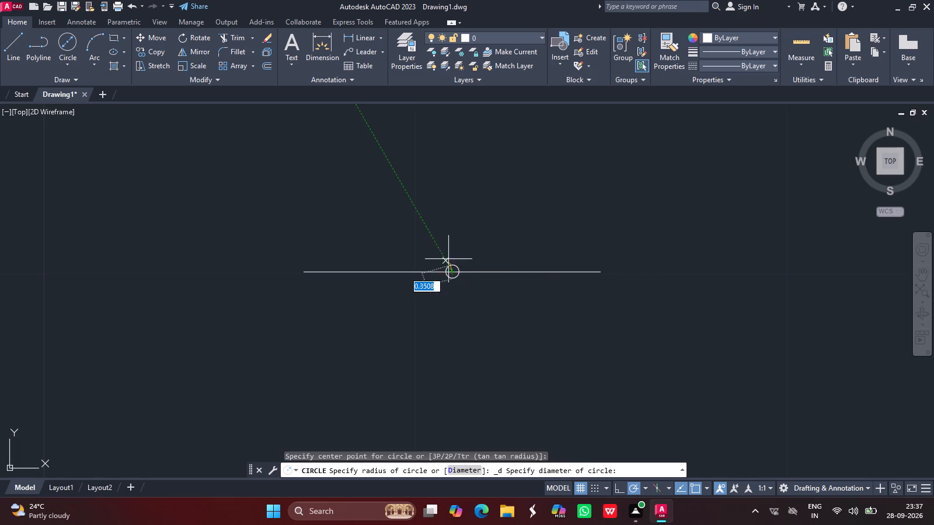
drag(445, 250, 440, 242)
key(1)
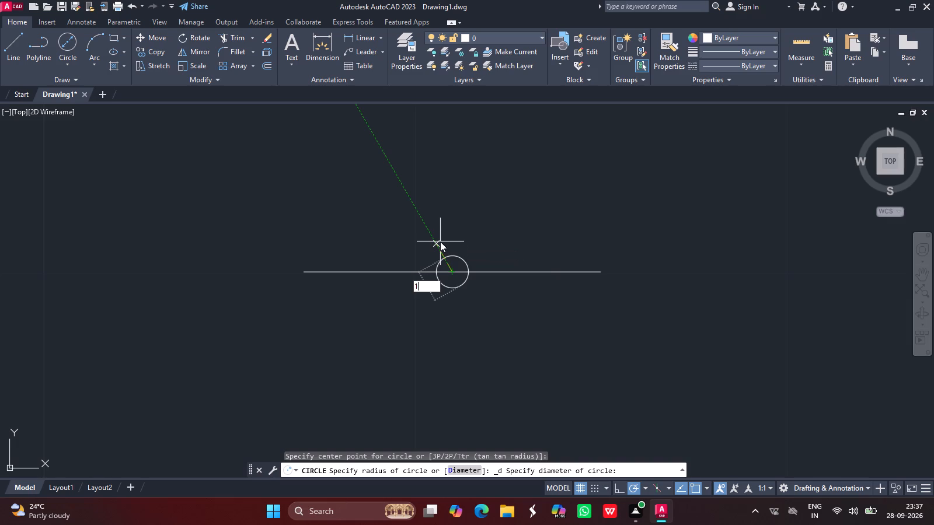
key(period)
key(5)
key(Return)
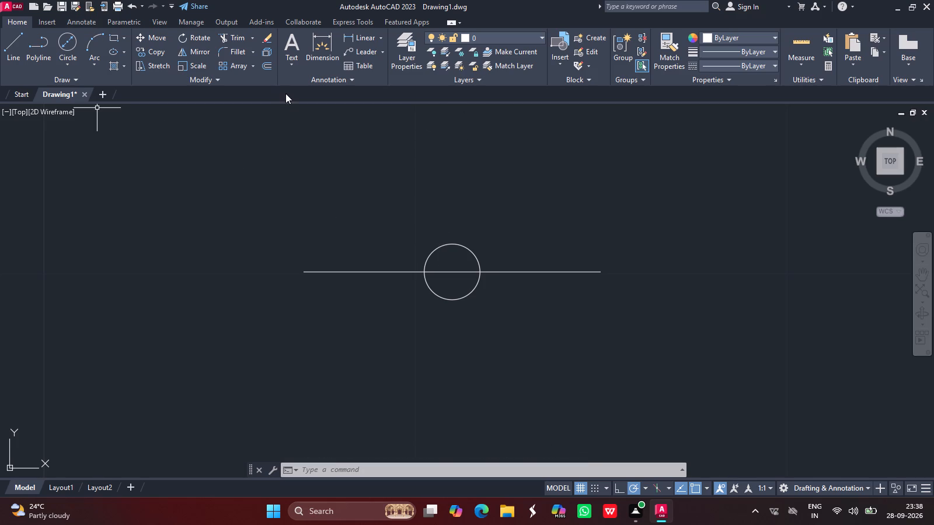
Offset the horizontal line by 0.5, once above and once below it.
click(265, 66)
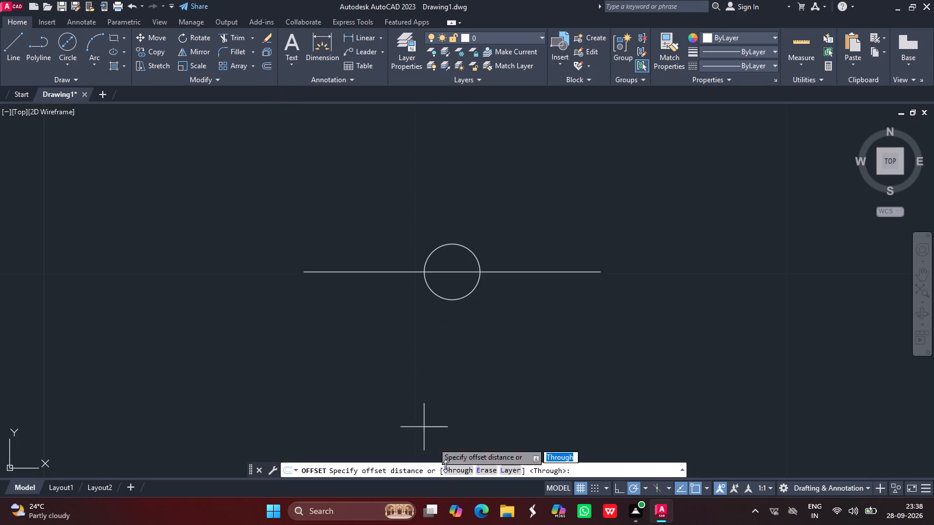
click(586, 475)
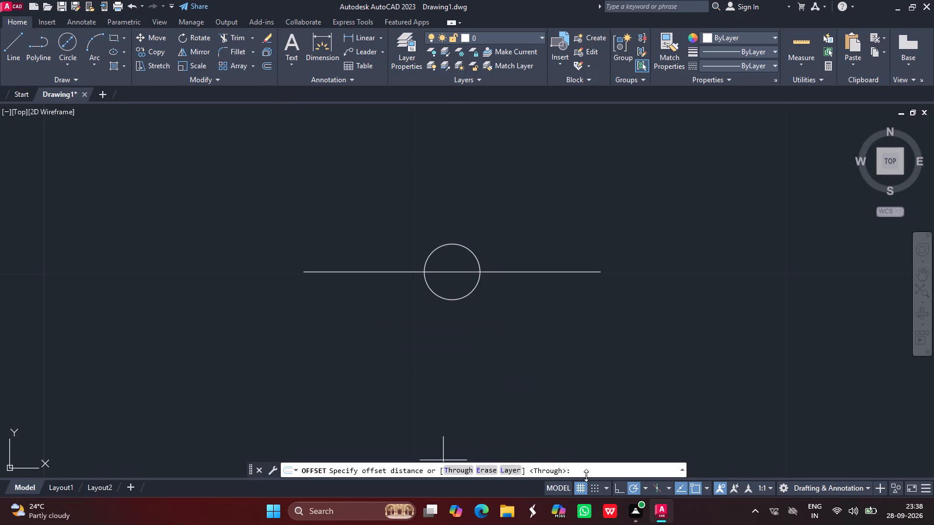
key(0)
key(period)
key(5)
key(Return)
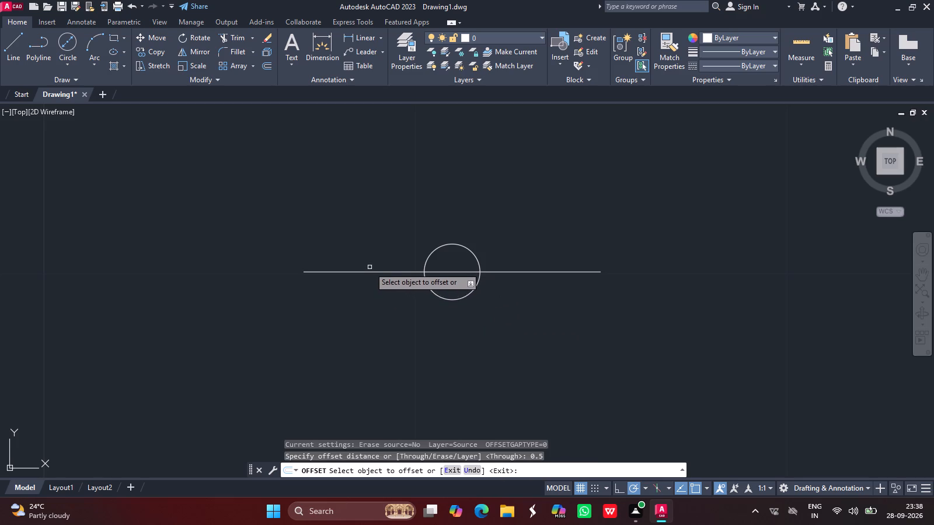
drag(369, 271, 367, 262)
drag(367, 262, 371, 273)
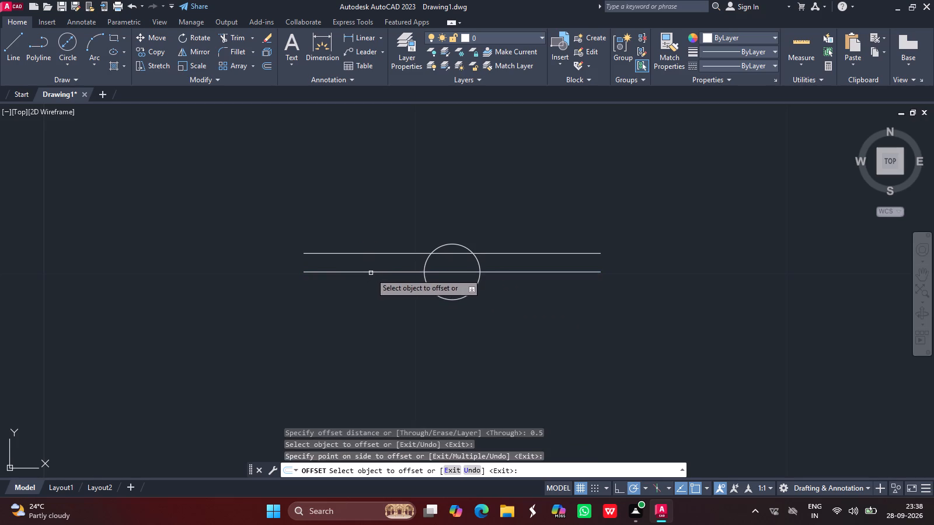
drag(371, 273, 372, 271)
drag(372, 271, 374, 301)
click(374, 301)
key(Return)
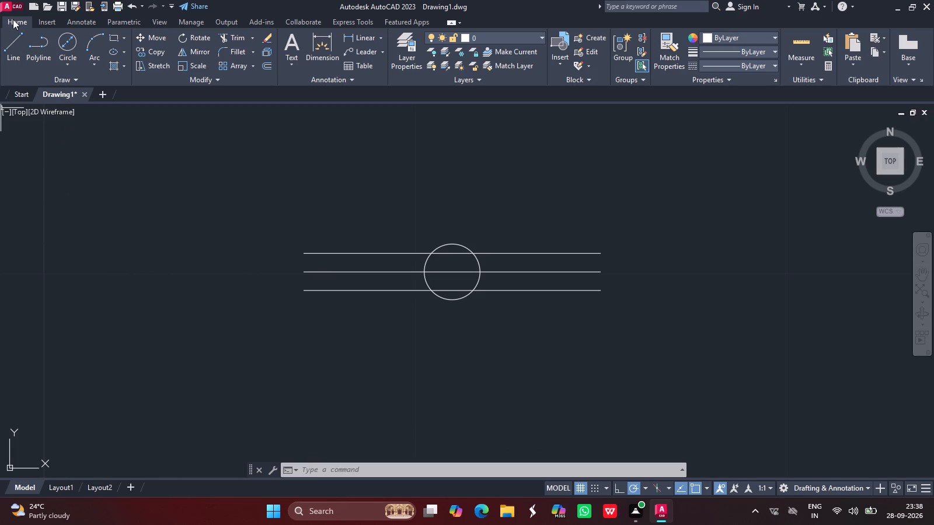
Draw a 3-unit line from the circle's centre at 180°, along the middle horizontal line.
click(10, 41)
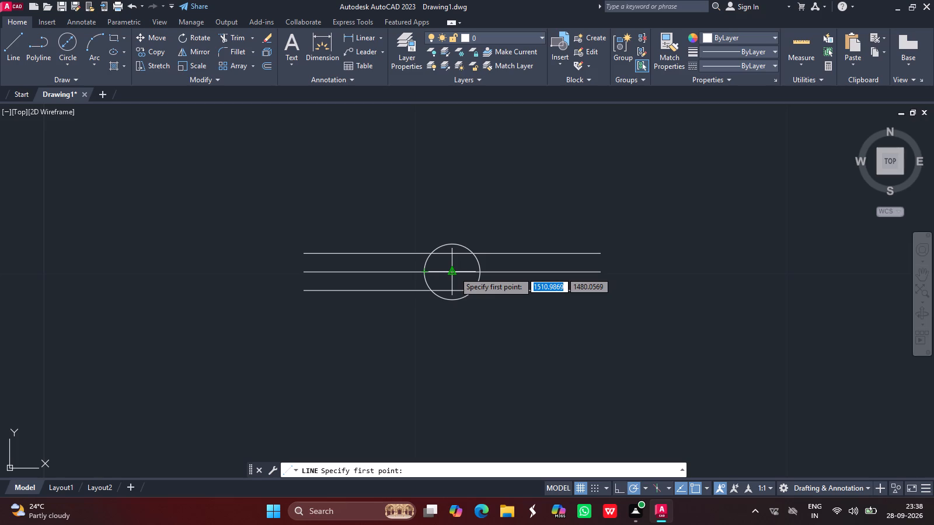
drag(454, 272, 177, 289)
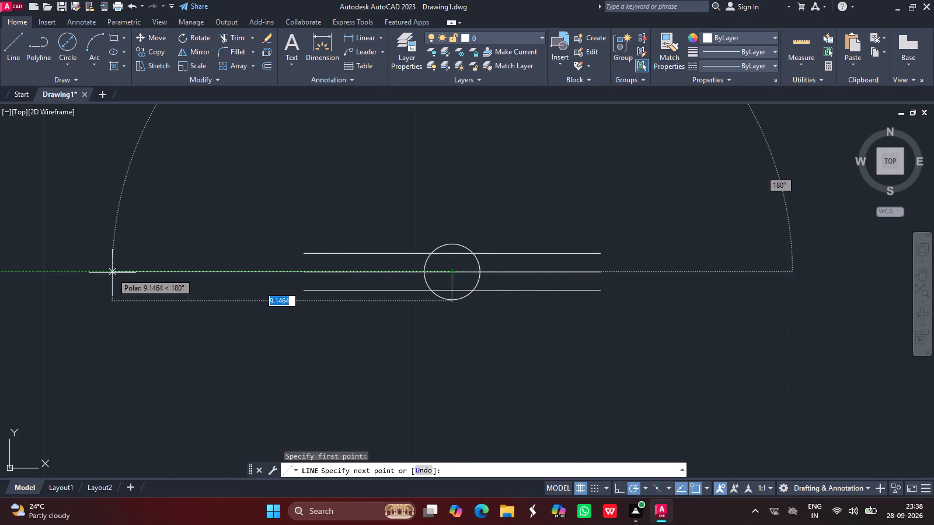
key(3)
key(Return)
key(Return)
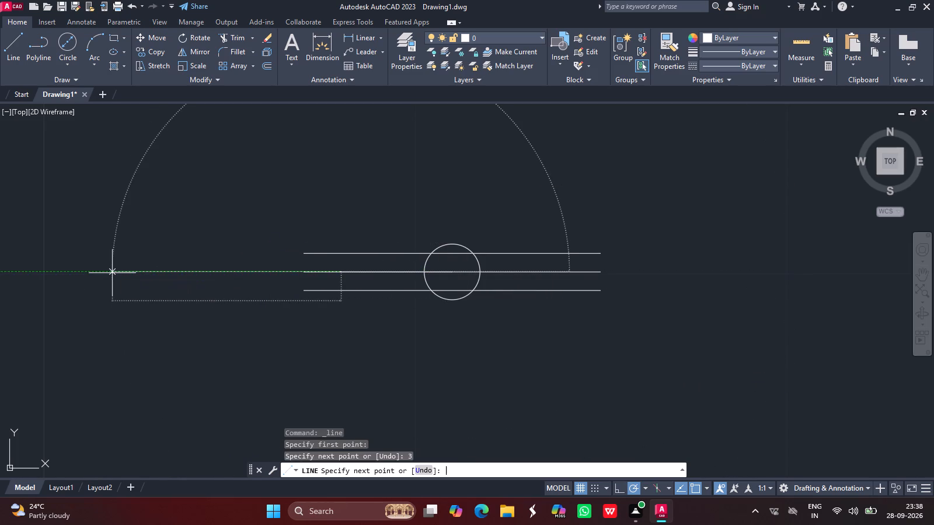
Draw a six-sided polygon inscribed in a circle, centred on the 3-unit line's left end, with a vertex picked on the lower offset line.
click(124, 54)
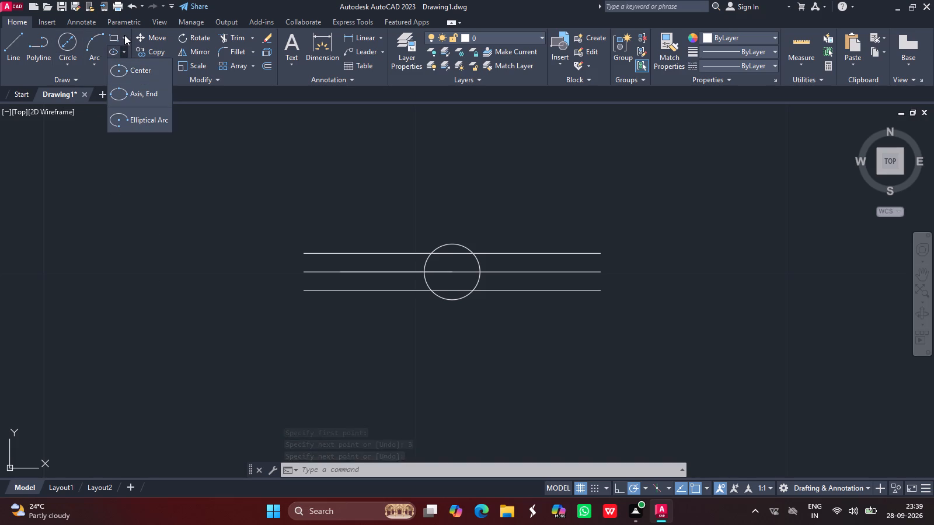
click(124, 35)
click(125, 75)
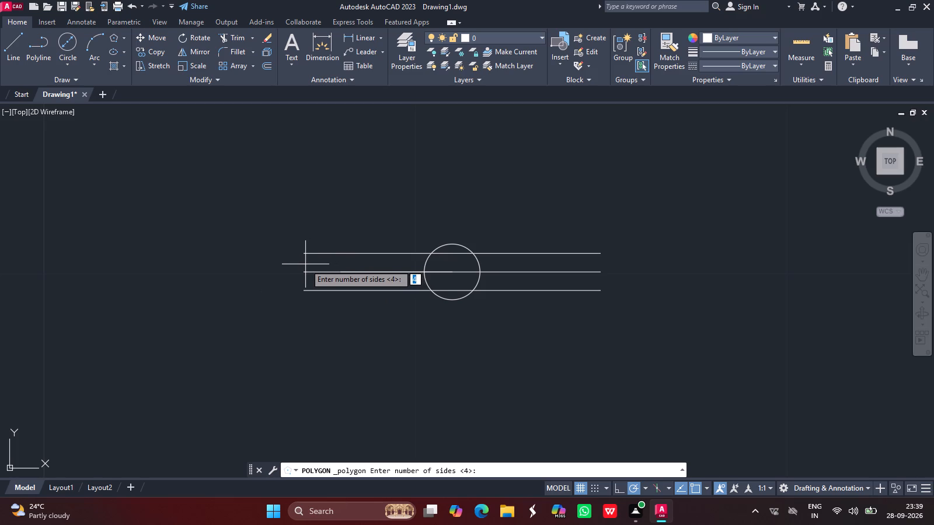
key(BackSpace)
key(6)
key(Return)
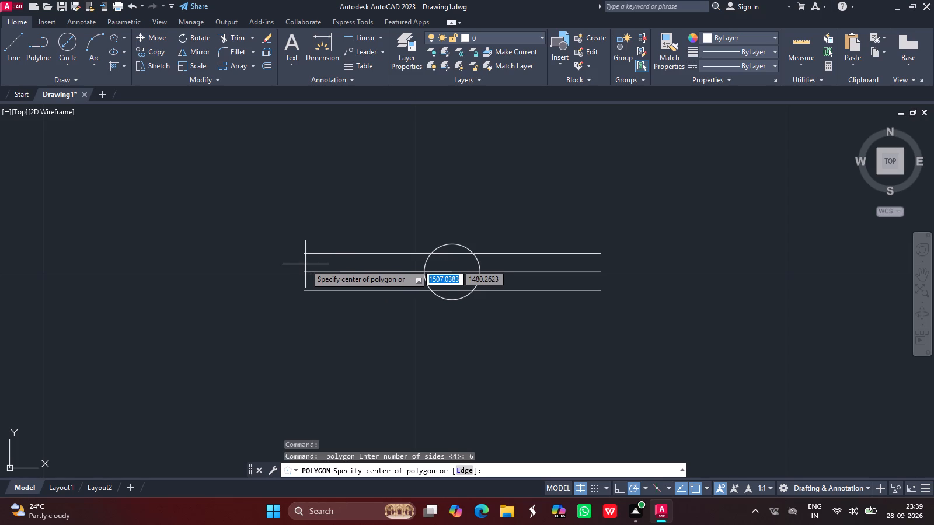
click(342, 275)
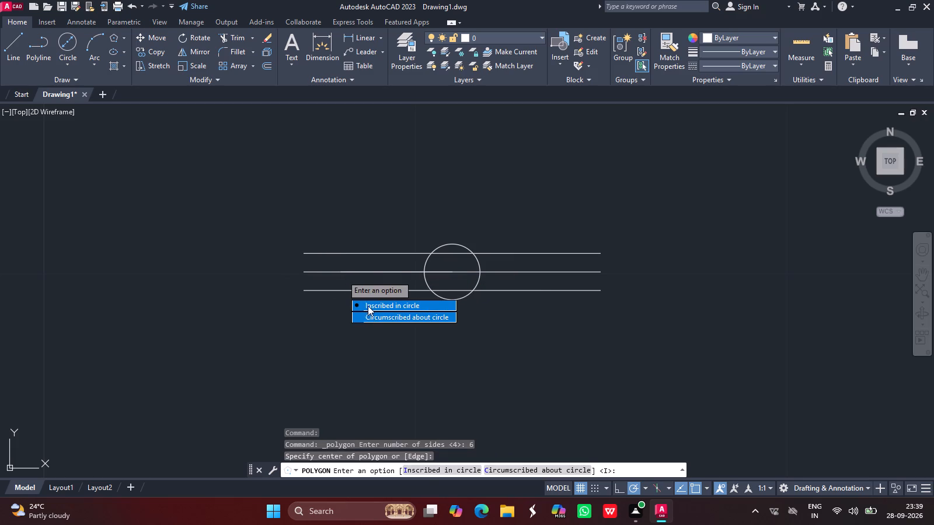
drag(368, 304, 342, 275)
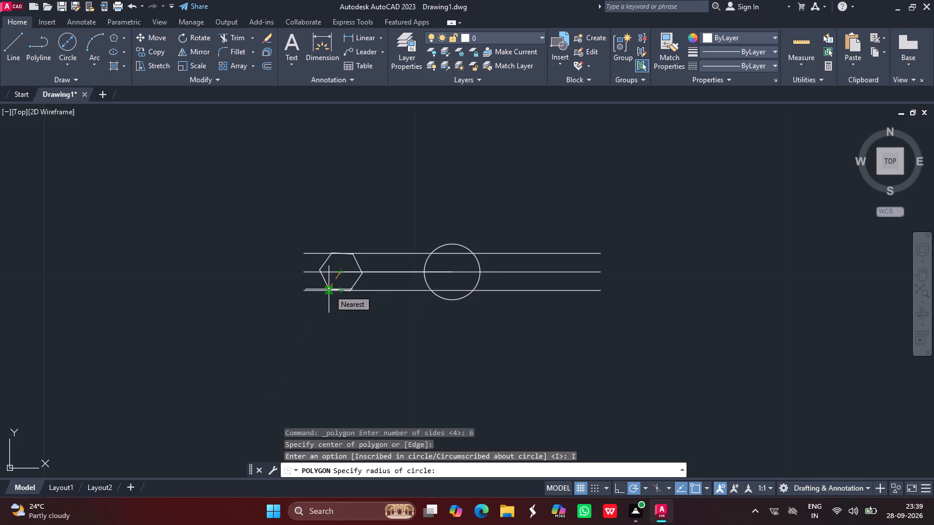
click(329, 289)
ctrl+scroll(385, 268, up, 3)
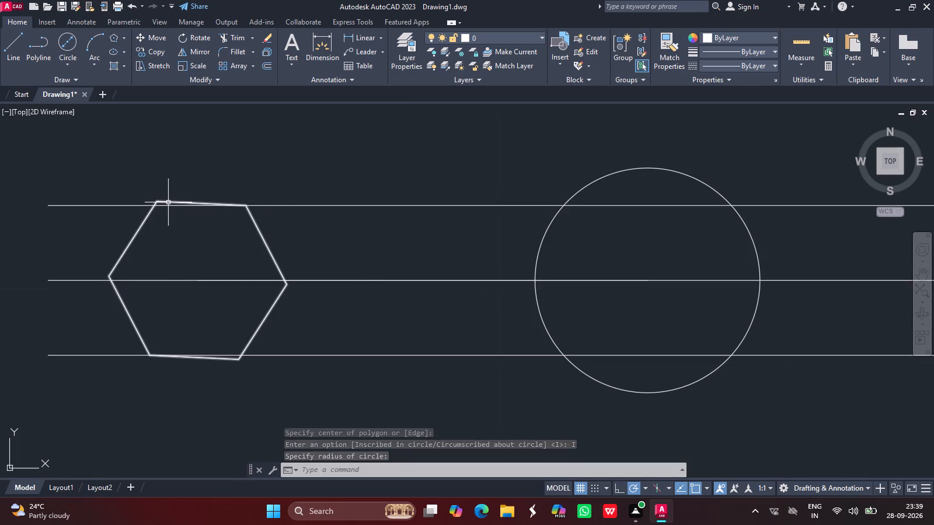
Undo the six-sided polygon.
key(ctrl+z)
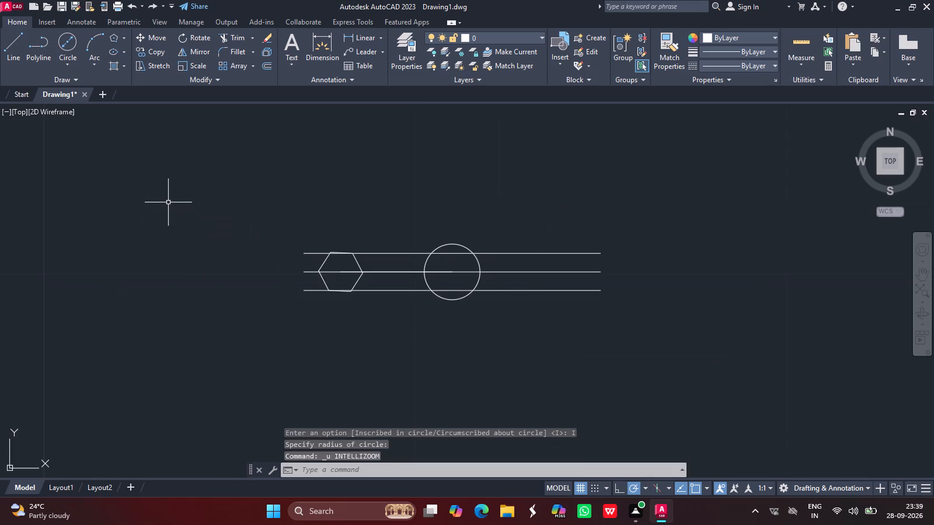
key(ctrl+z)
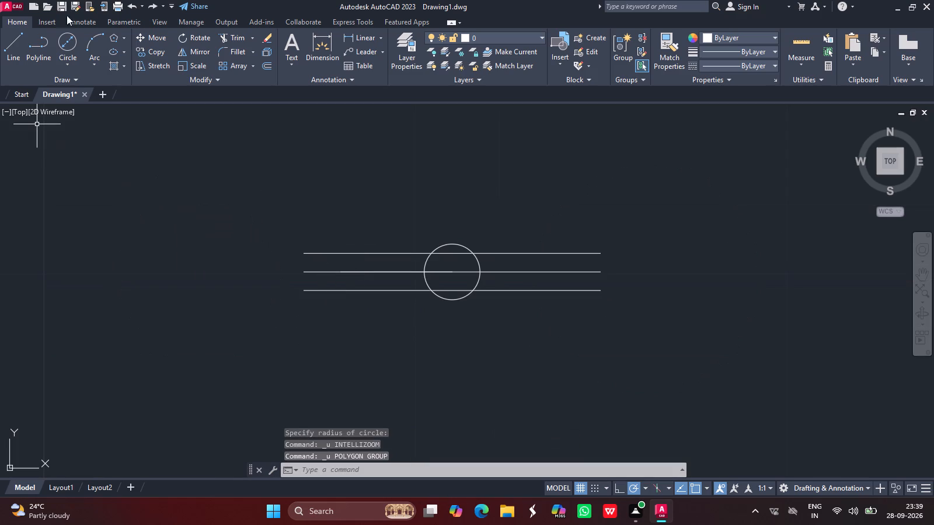
Draw a six-sided polygon inscribed in a circle of radius about 0.58, centred on the 3-unit line's left end, with a vertex on the upper line.
click(112, 35)
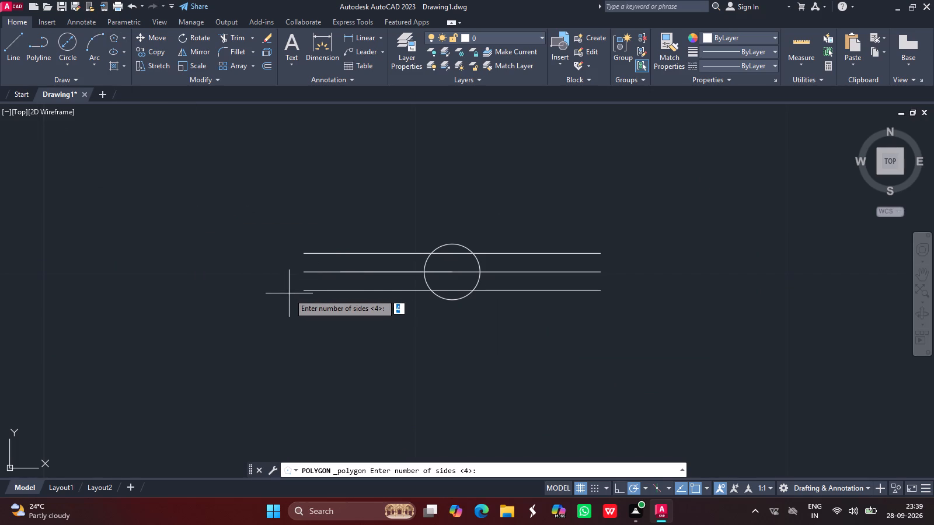
key(BackSpace)
key(6)
key(Return)
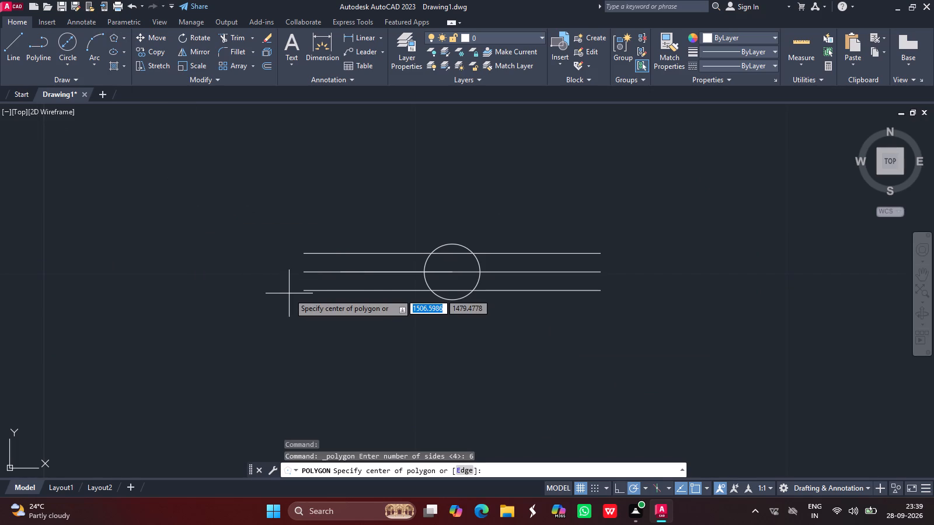
click(340, 270)
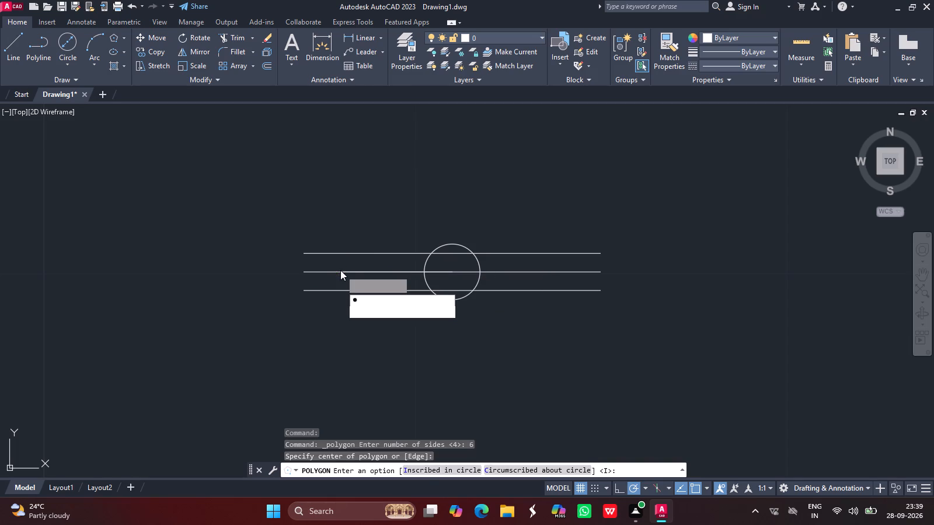
key(Return)
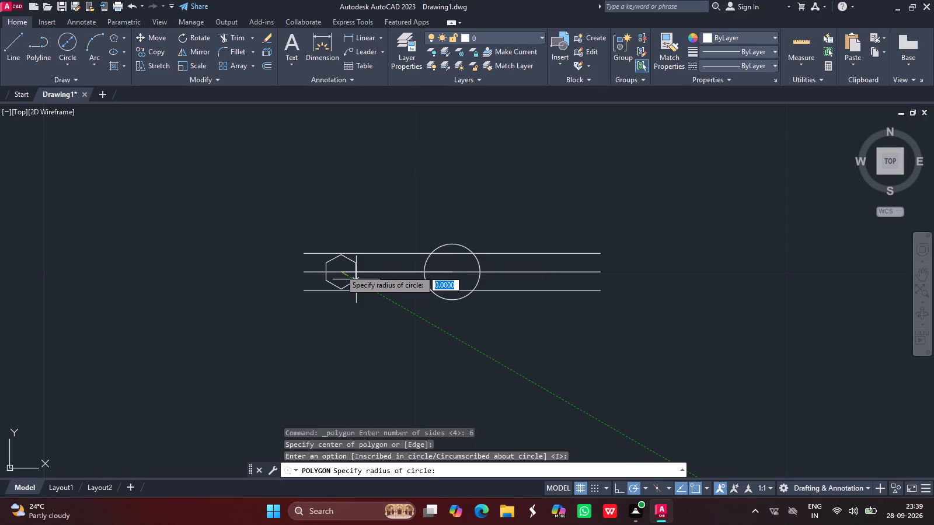
click(330, 254)
ctrl+scroll(330, 254, up, 2)
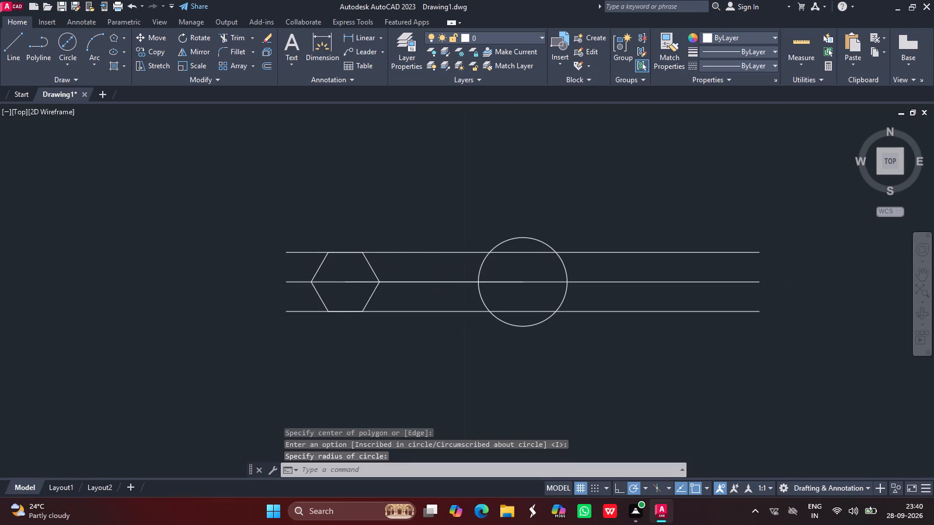
ctrl+scroll(330, 254, down, 1)
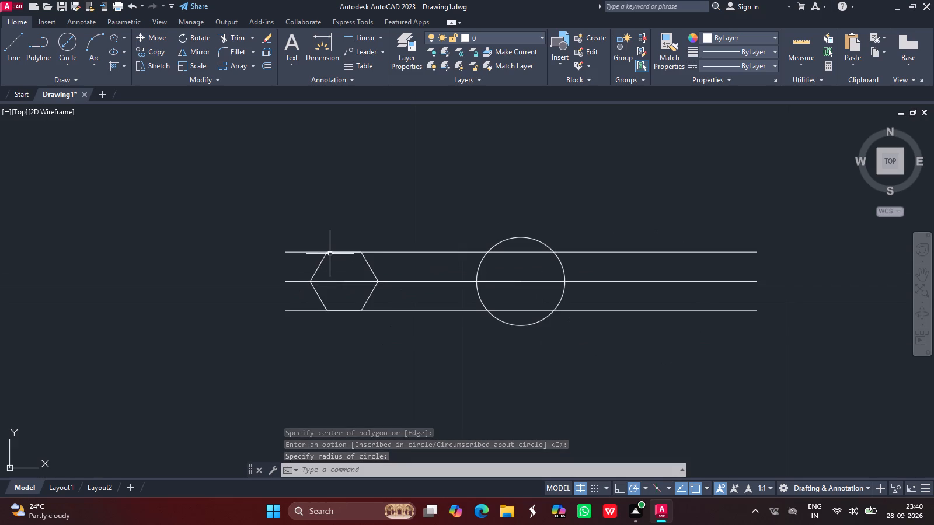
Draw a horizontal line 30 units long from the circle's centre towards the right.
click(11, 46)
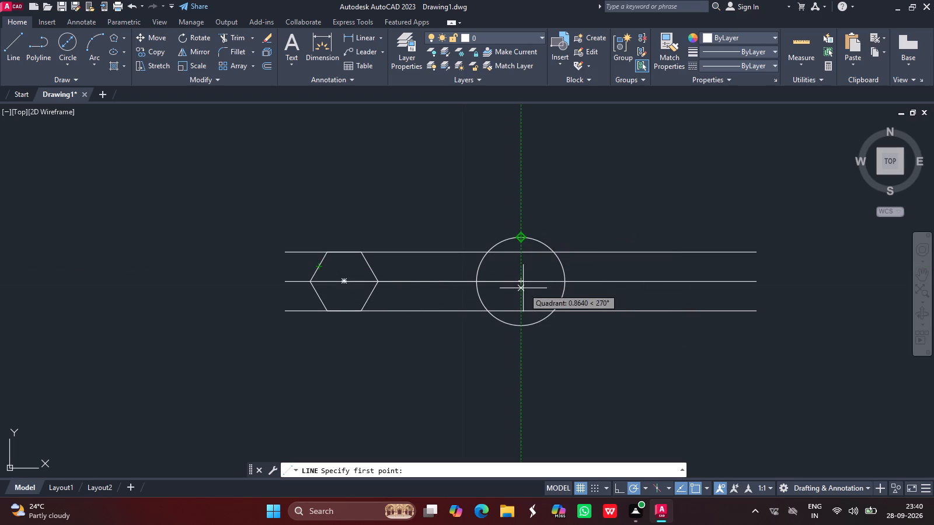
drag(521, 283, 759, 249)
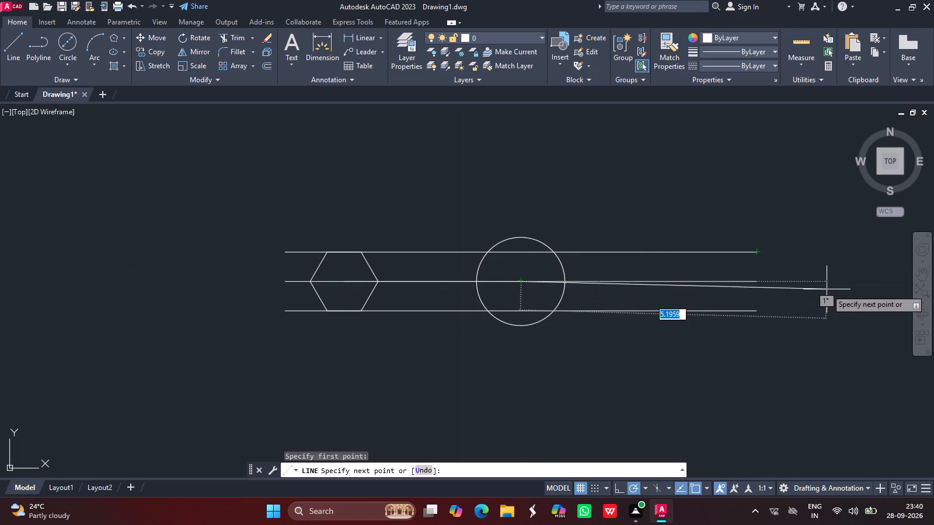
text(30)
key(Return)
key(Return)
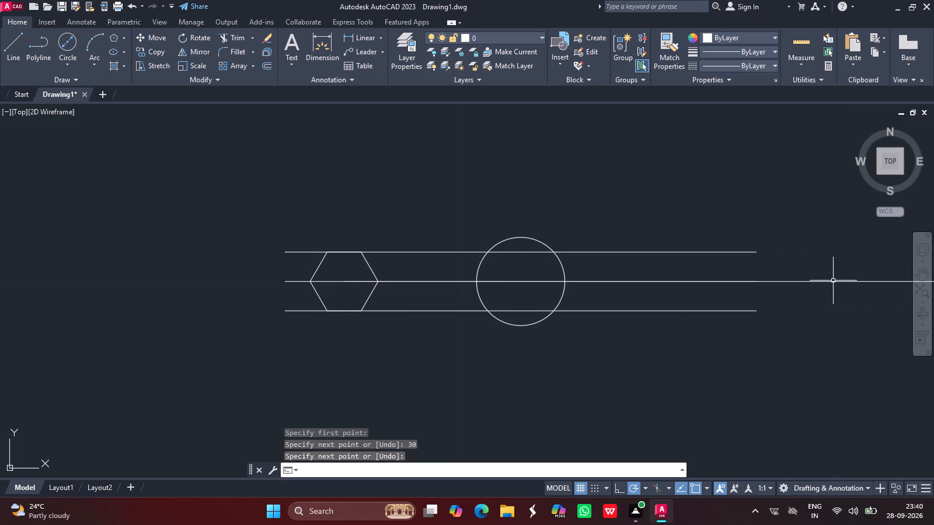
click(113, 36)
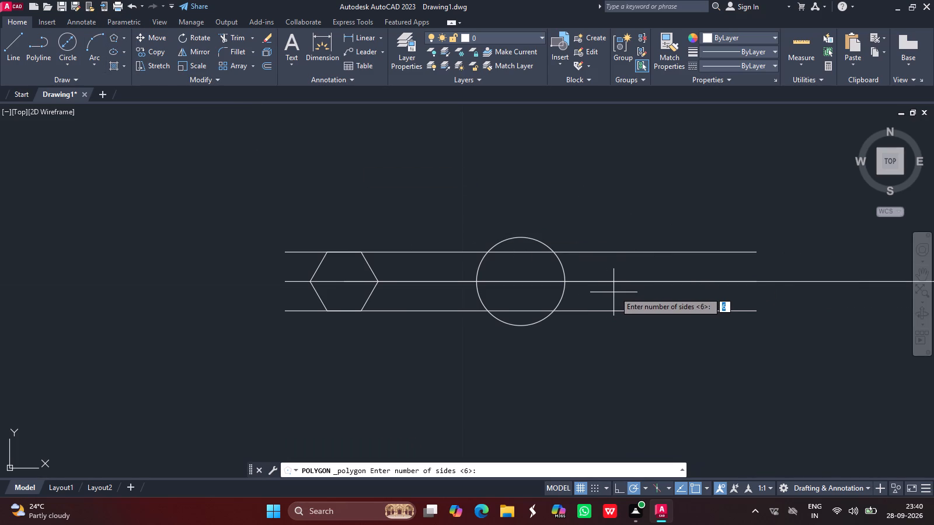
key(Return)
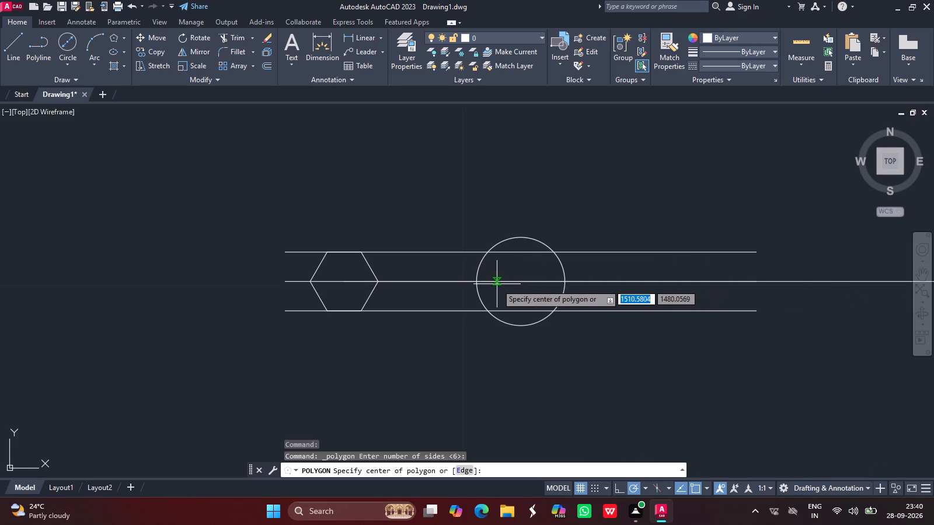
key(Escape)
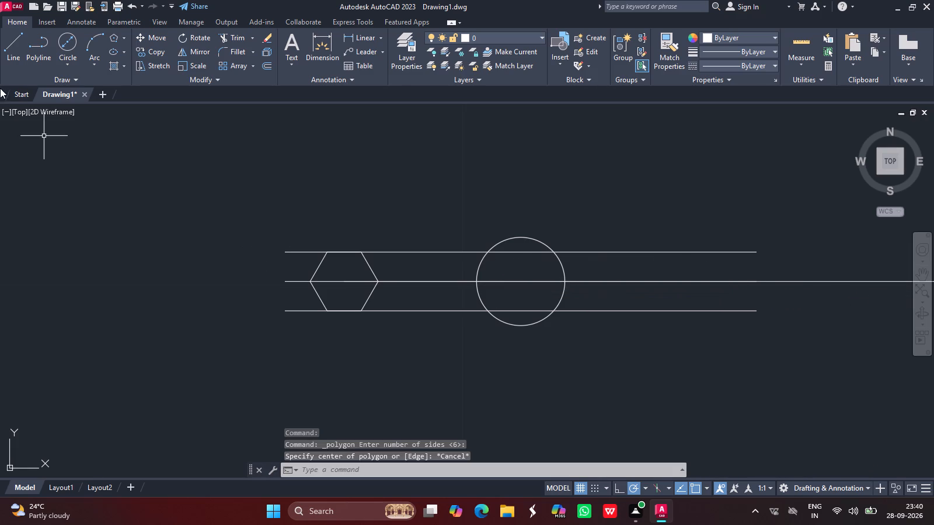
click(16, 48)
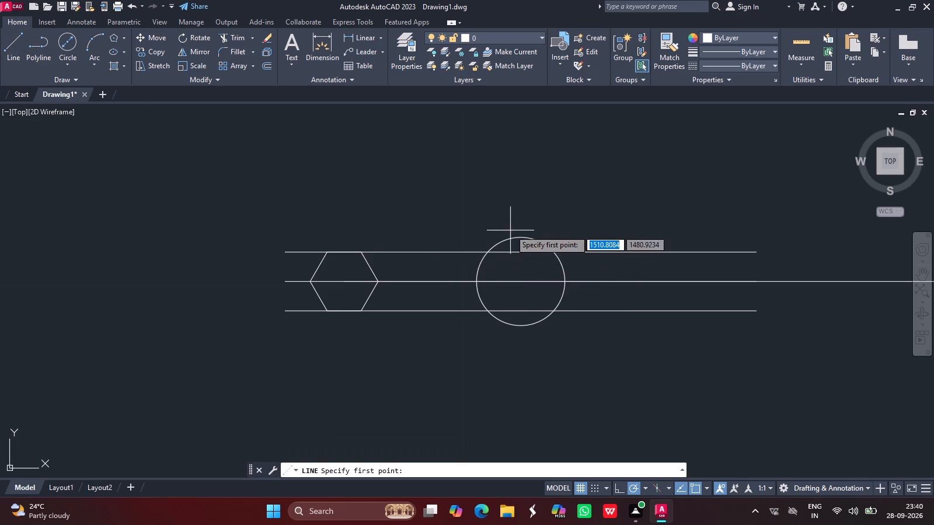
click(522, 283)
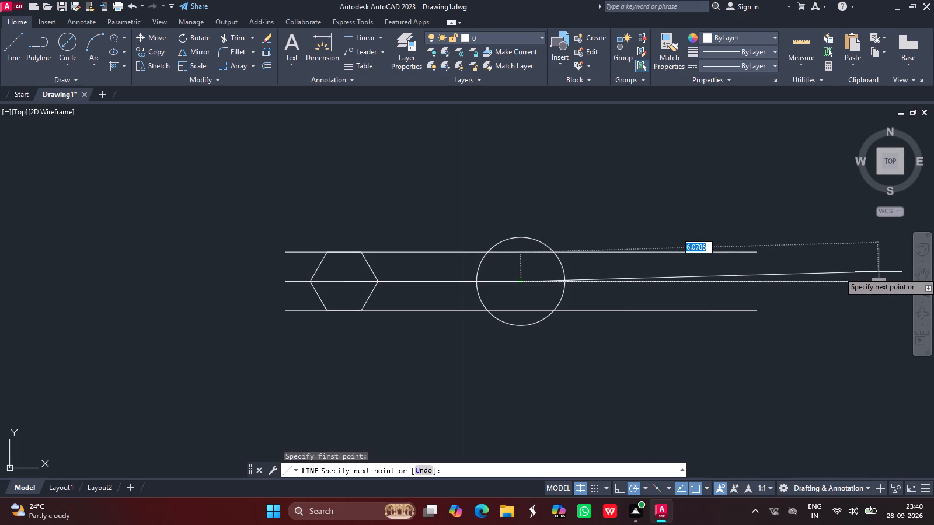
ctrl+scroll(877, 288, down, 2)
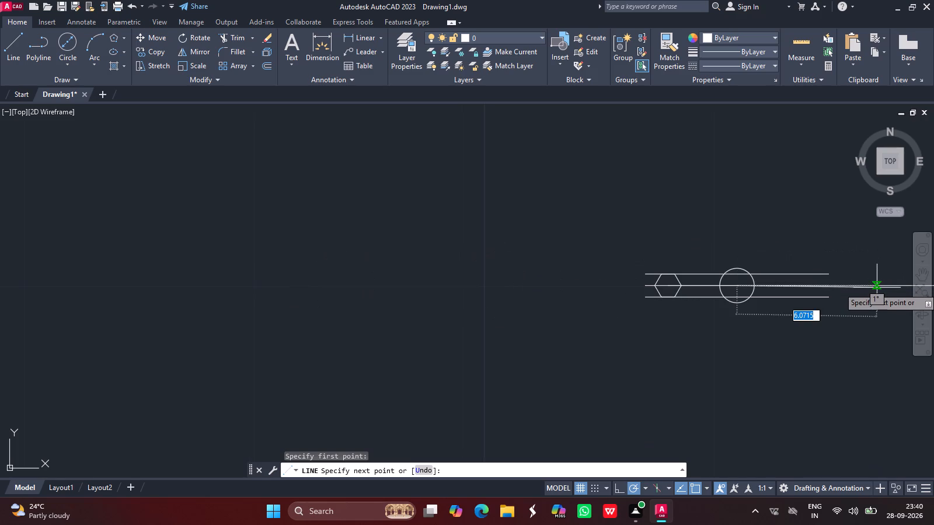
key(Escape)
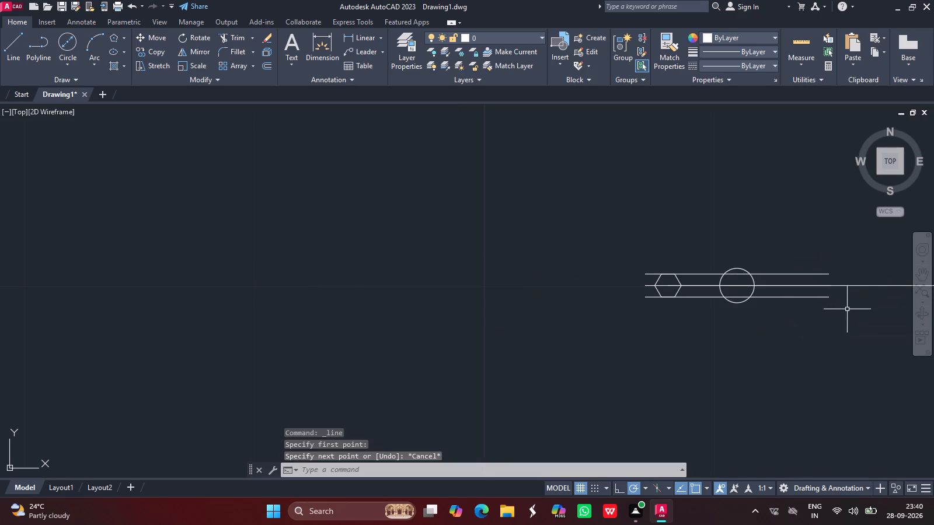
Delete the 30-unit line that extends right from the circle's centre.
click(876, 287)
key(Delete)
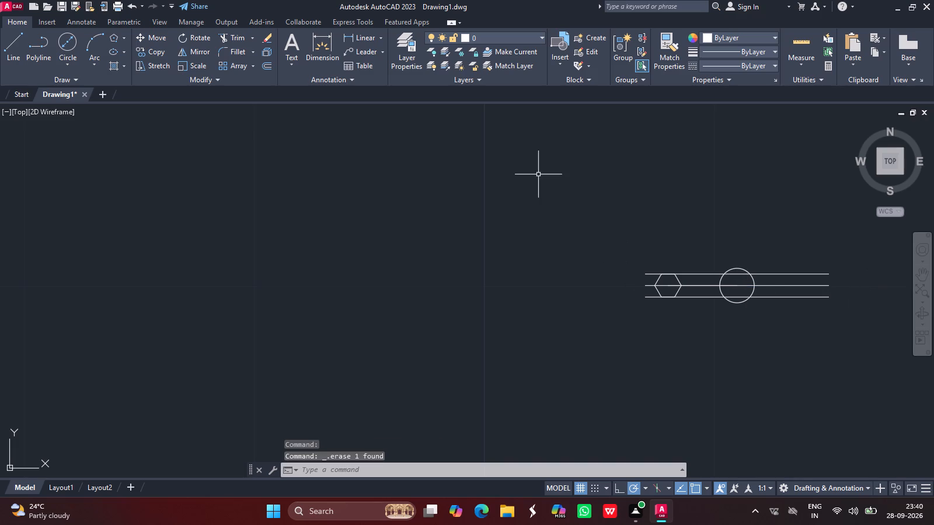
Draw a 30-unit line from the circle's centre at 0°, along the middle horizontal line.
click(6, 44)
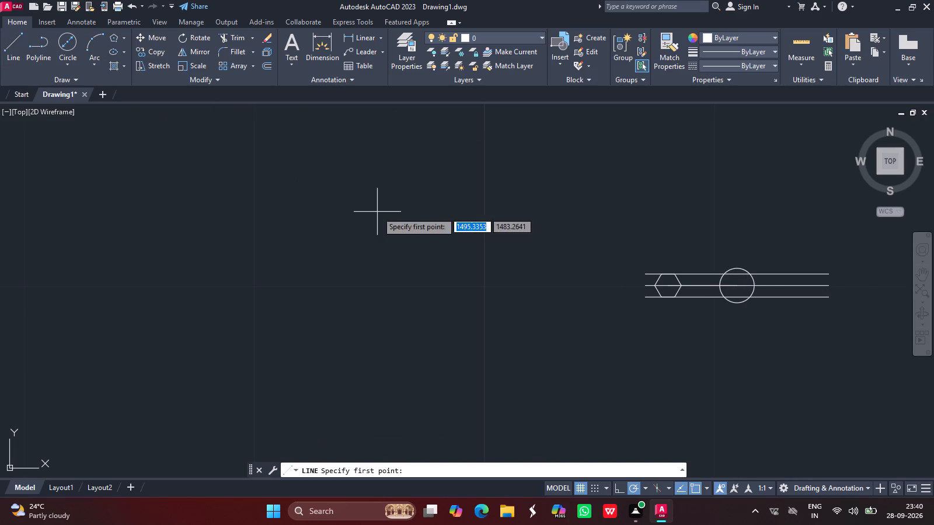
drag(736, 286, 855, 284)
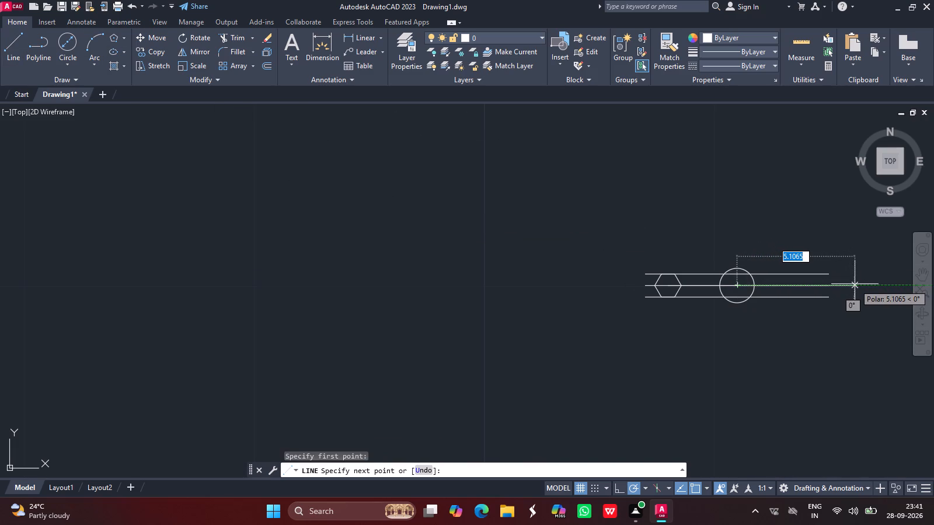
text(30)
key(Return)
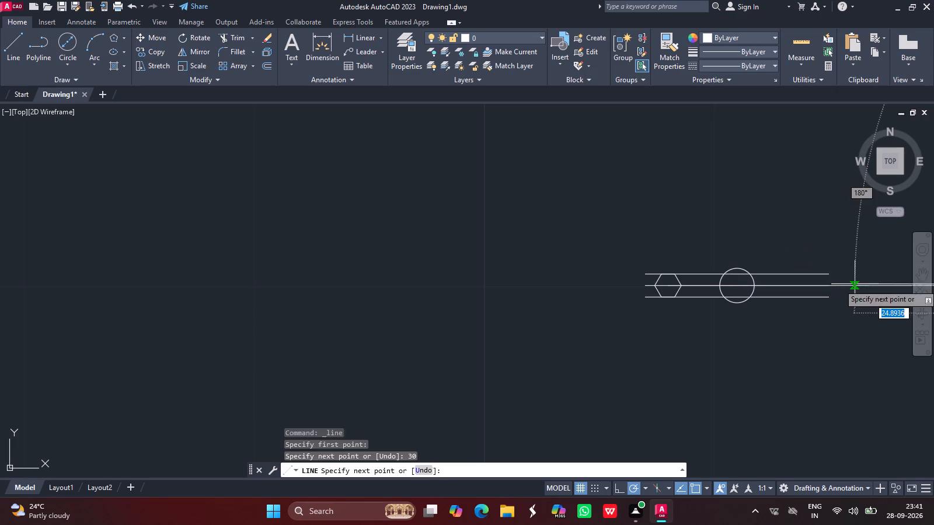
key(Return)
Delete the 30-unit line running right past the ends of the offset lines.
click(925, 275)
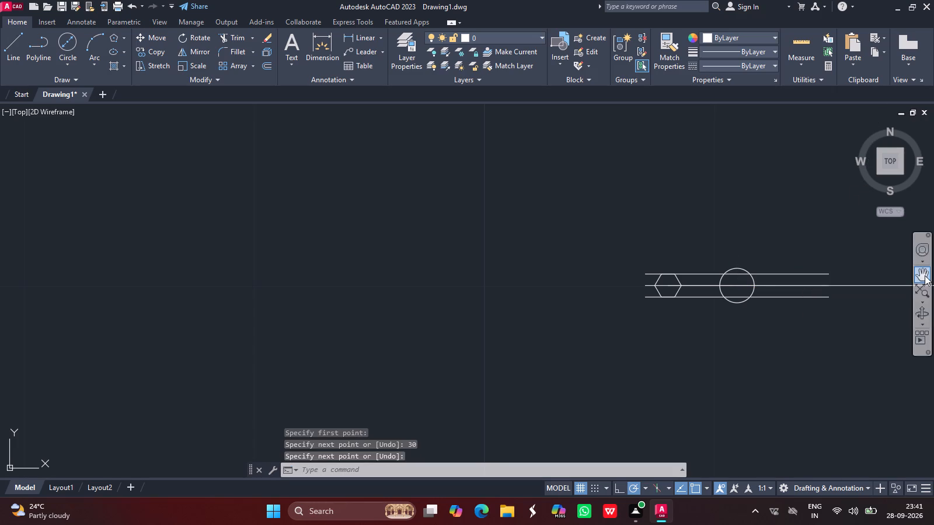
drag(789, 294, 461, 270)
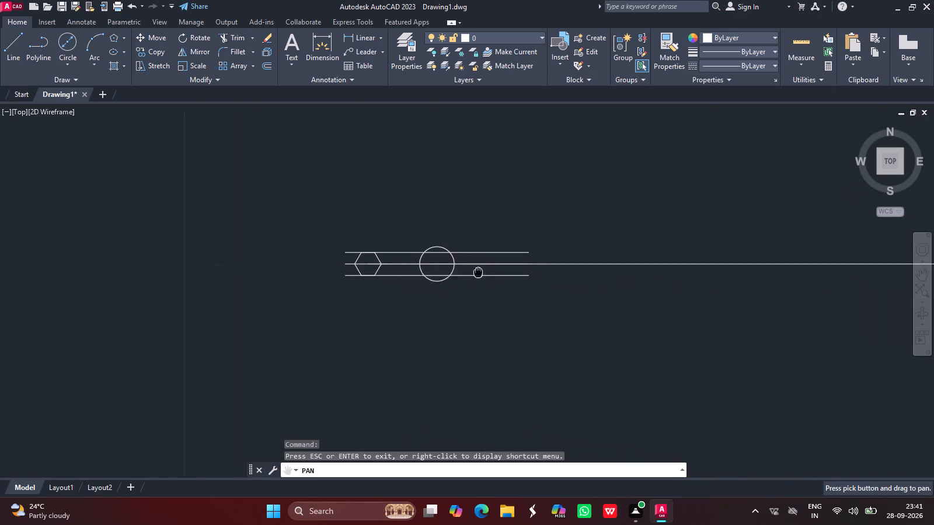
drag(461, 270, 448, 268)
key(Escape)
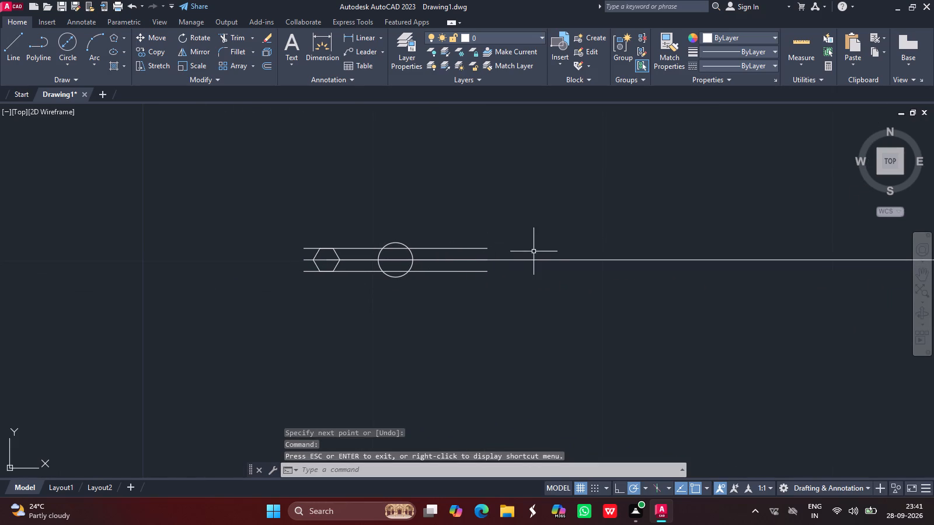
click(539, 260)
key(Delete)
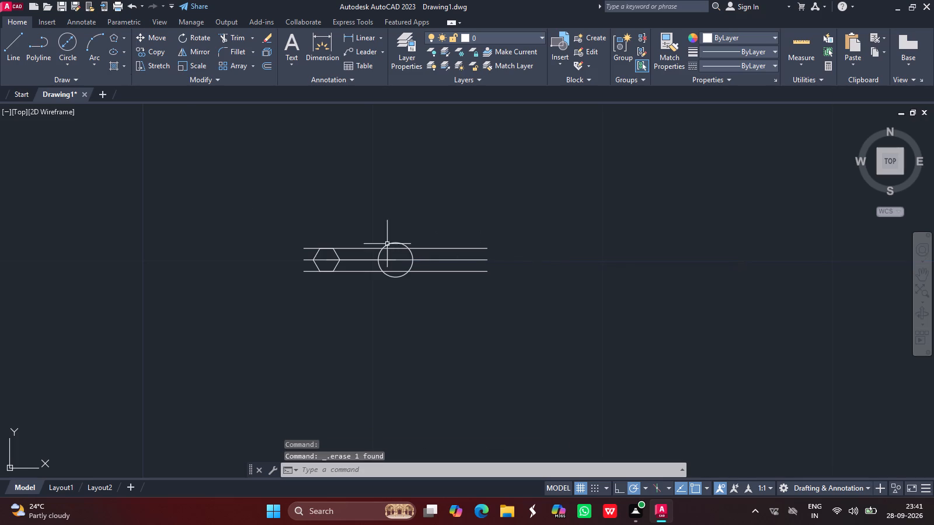
Draw a 3-unit line from the circle's centre at 0°, along the middle horizontal line.
click(20, 46)
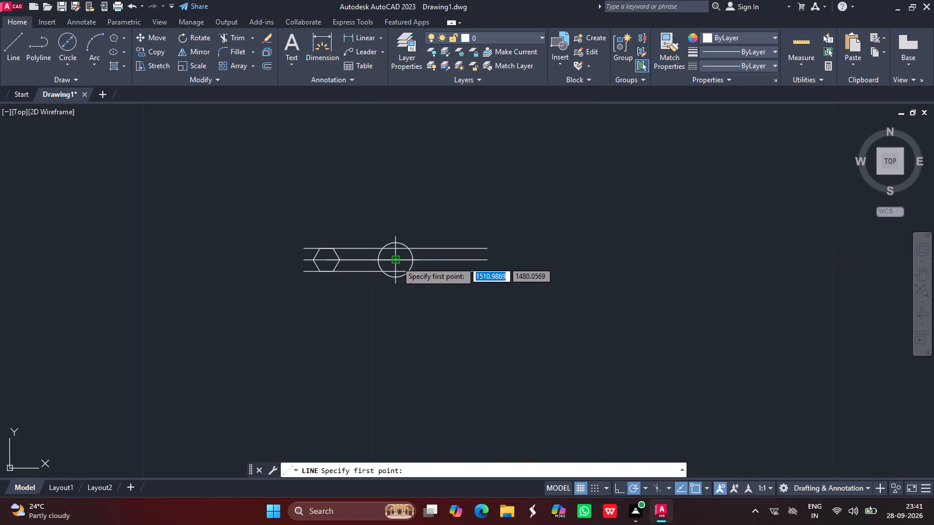
drag(396, 261, 513, 260)
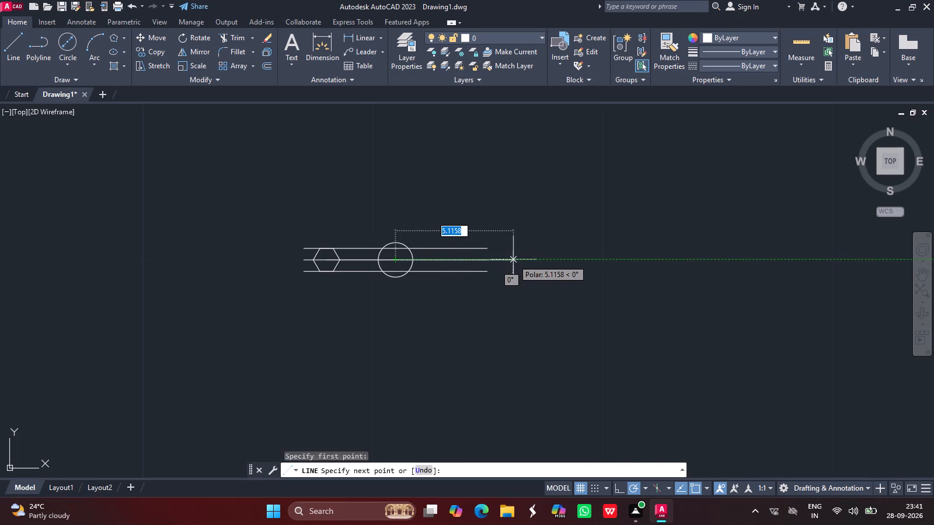
key(3)
key(Return)
key(Return)
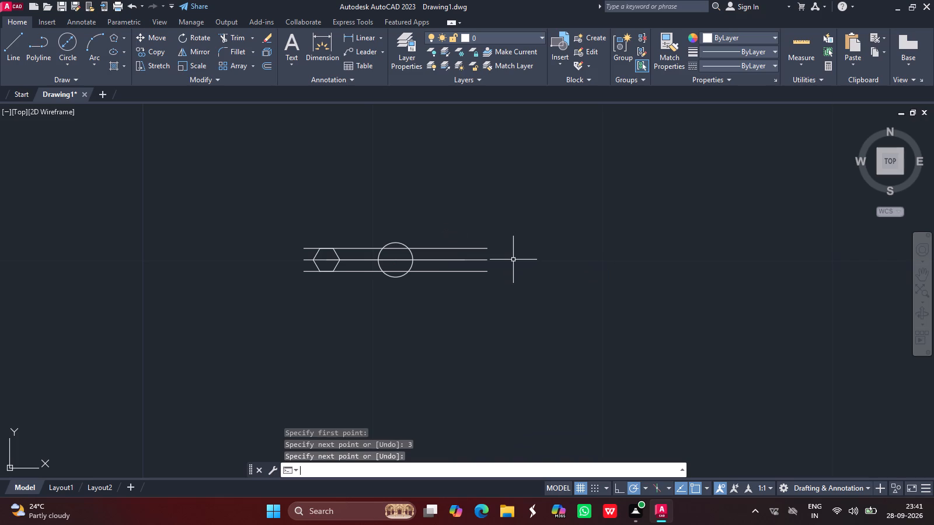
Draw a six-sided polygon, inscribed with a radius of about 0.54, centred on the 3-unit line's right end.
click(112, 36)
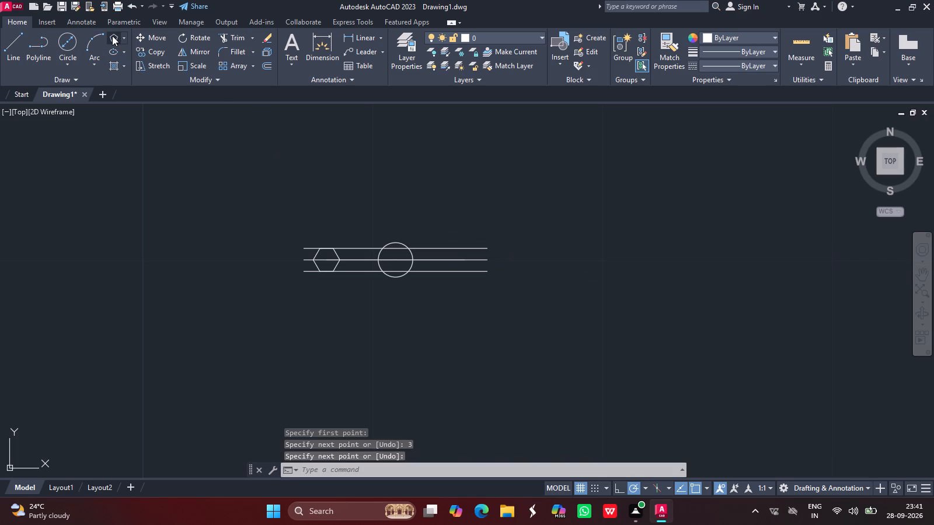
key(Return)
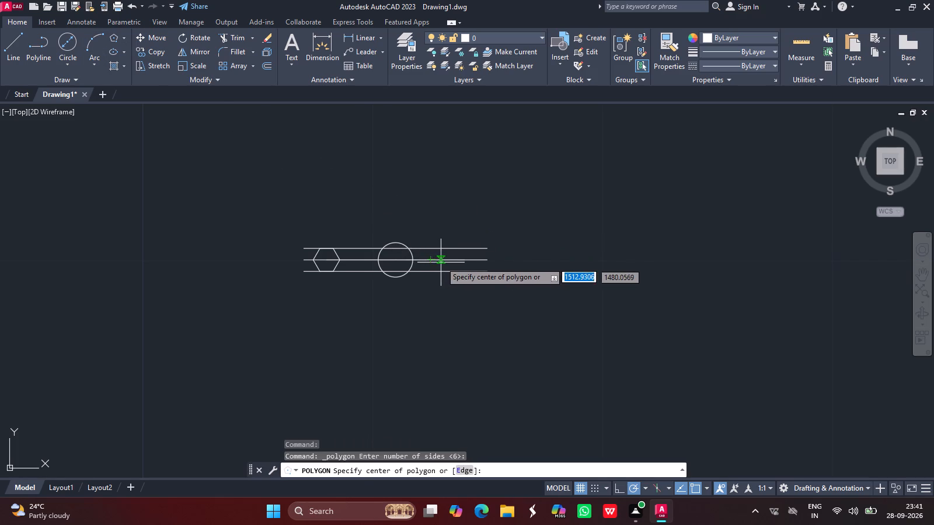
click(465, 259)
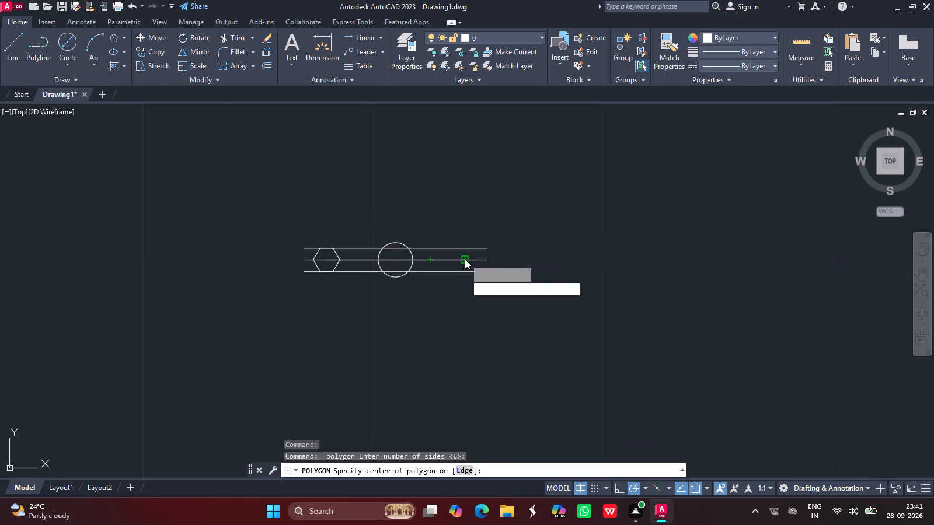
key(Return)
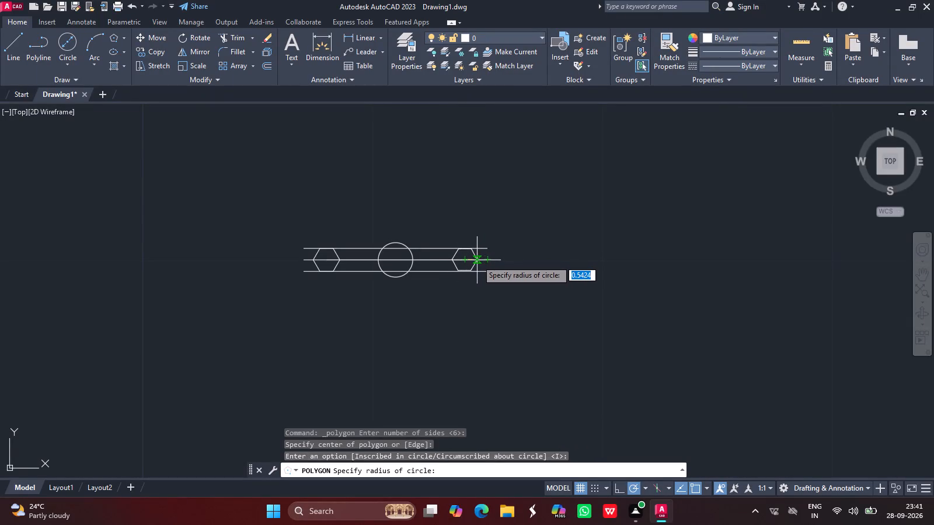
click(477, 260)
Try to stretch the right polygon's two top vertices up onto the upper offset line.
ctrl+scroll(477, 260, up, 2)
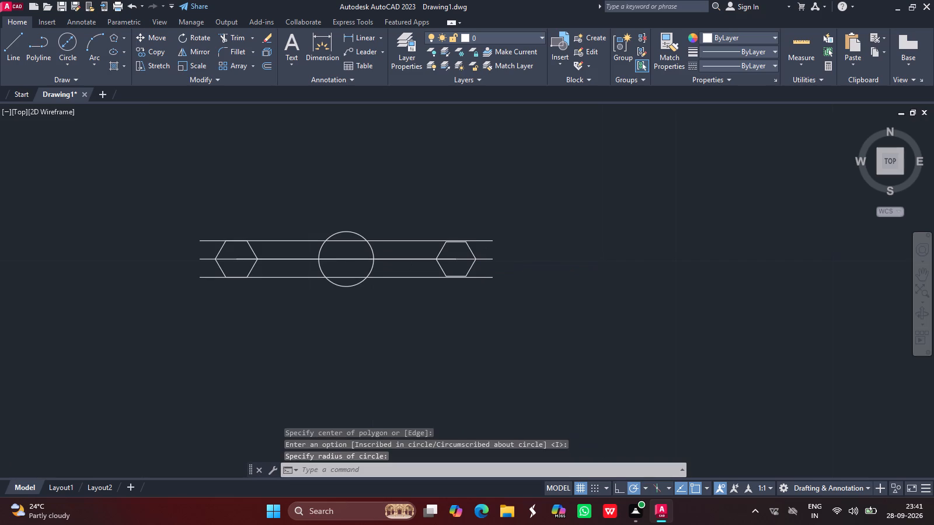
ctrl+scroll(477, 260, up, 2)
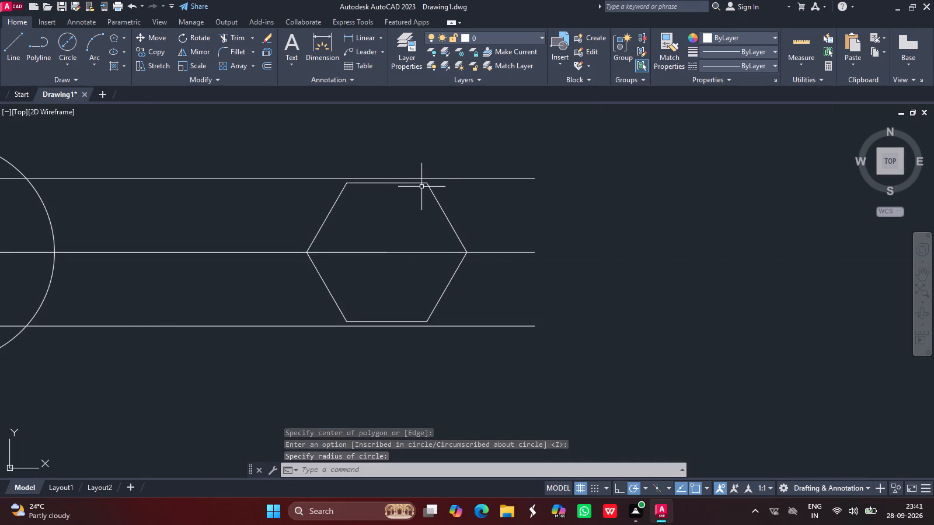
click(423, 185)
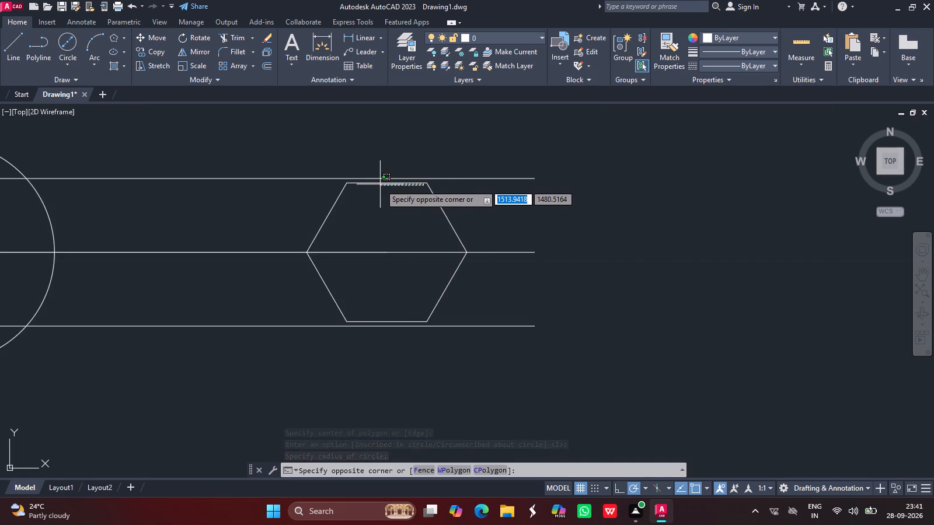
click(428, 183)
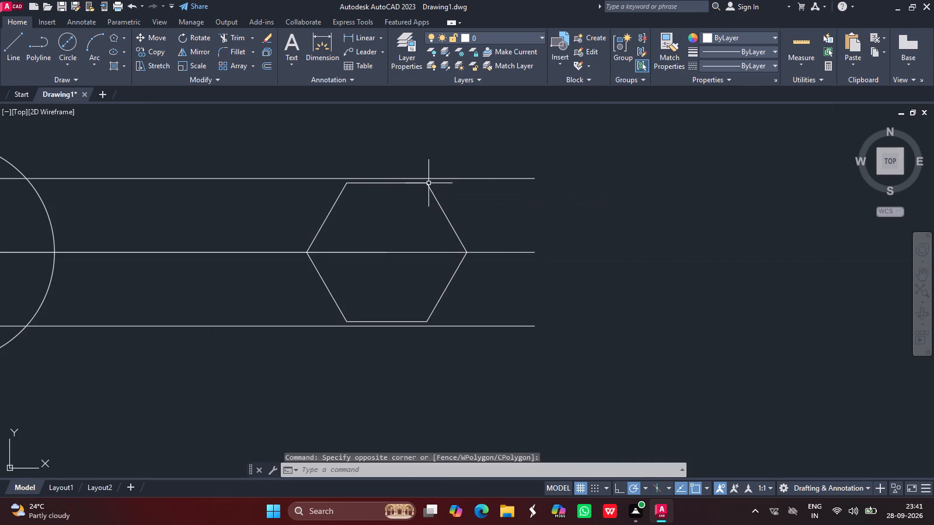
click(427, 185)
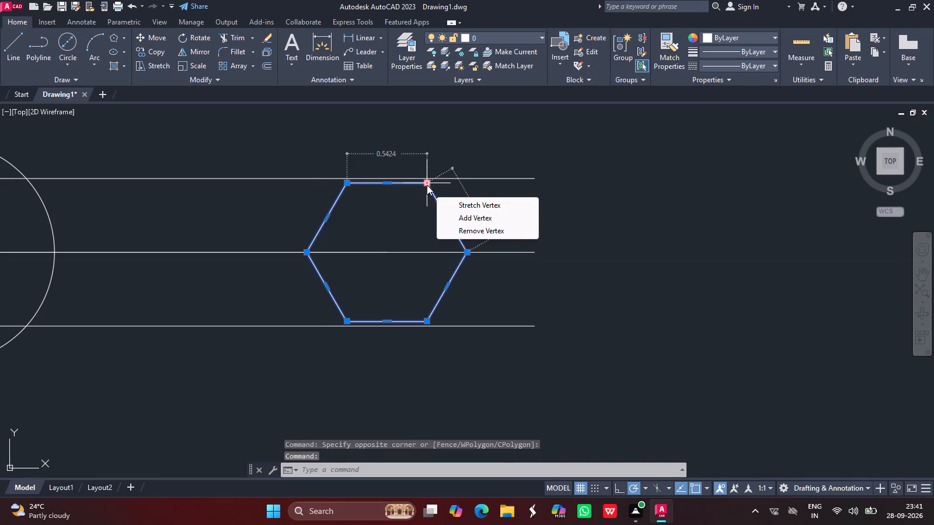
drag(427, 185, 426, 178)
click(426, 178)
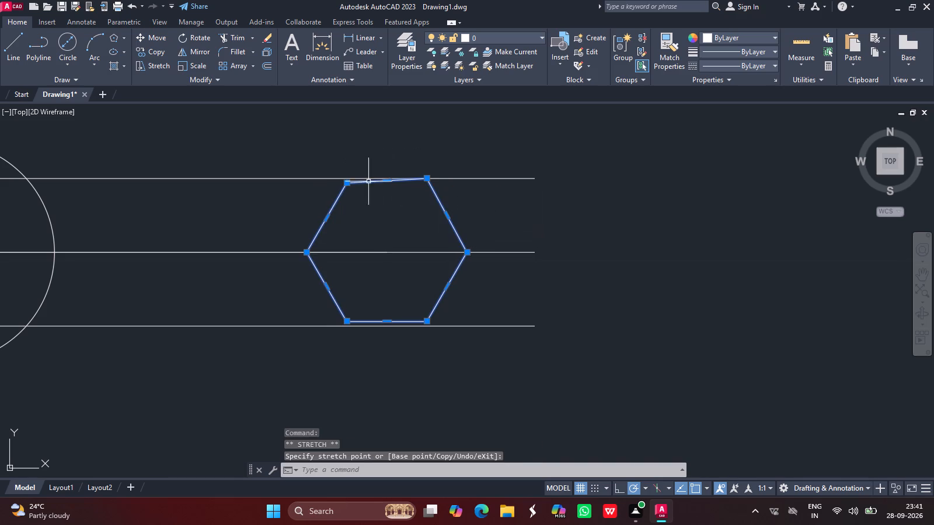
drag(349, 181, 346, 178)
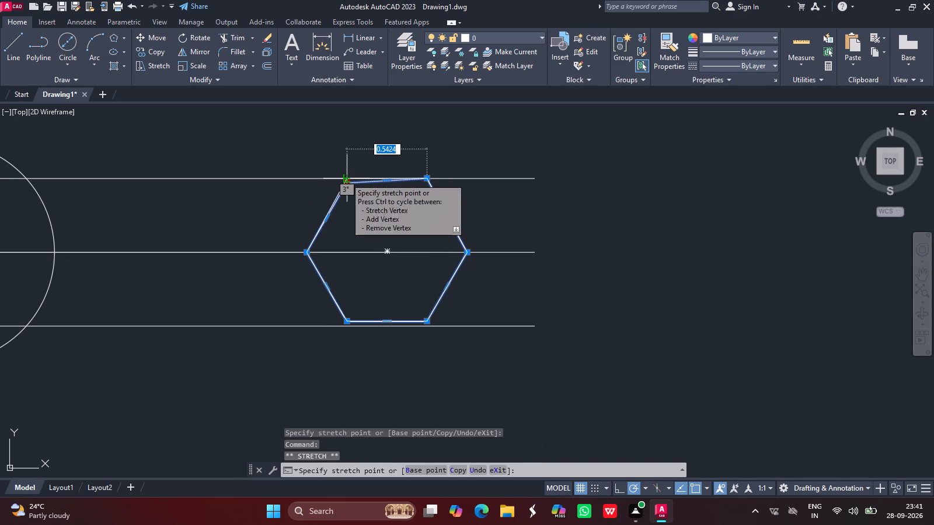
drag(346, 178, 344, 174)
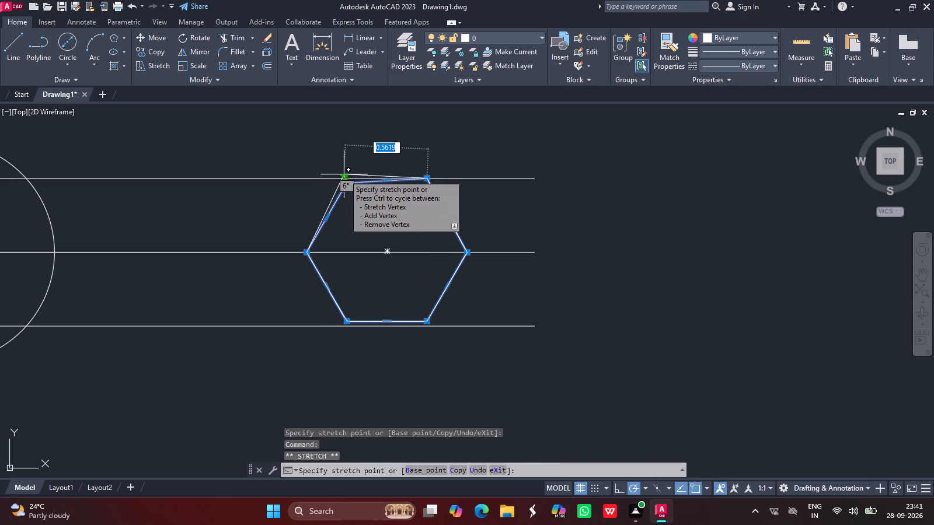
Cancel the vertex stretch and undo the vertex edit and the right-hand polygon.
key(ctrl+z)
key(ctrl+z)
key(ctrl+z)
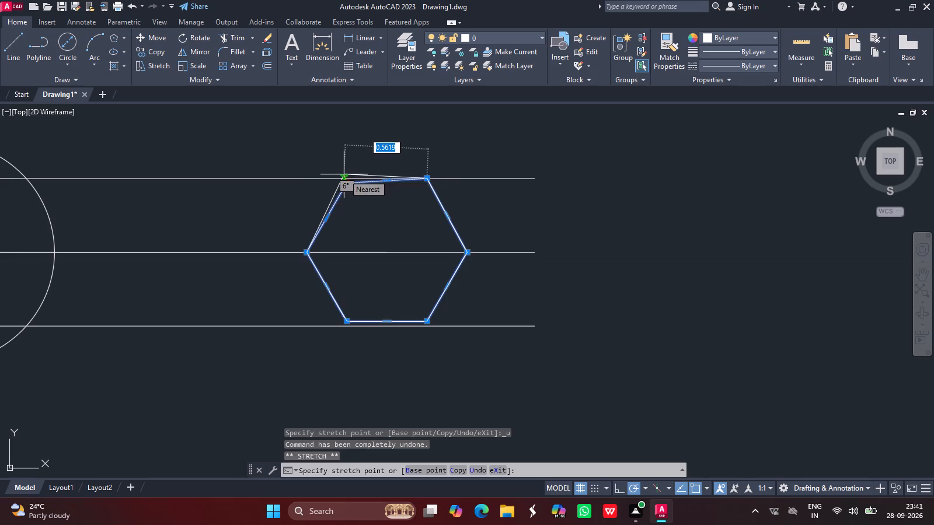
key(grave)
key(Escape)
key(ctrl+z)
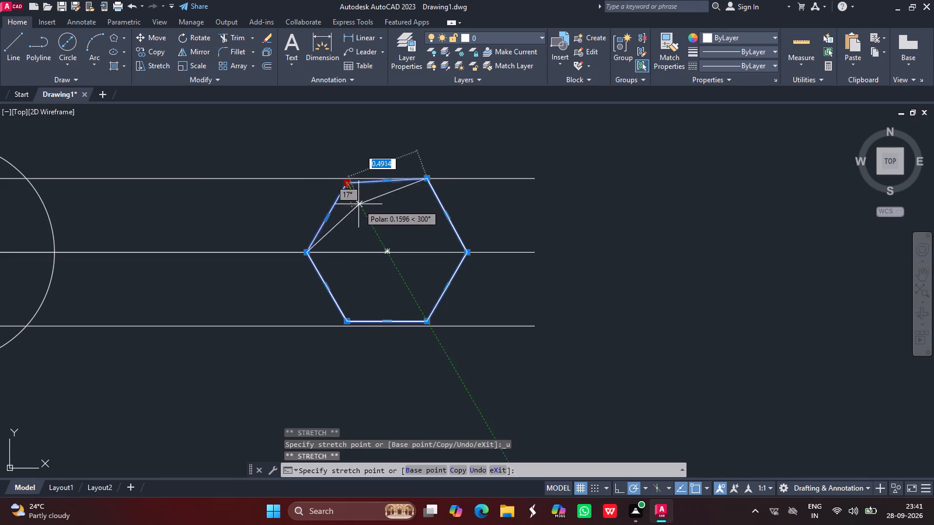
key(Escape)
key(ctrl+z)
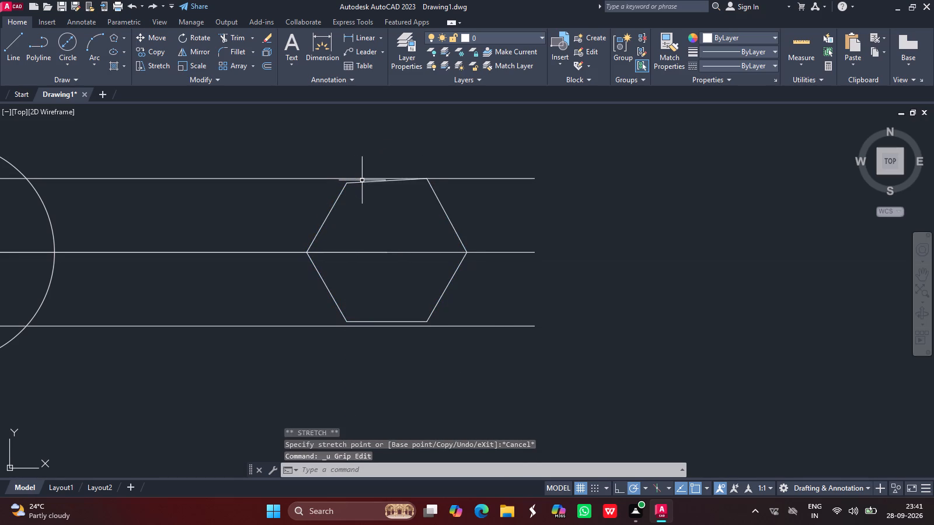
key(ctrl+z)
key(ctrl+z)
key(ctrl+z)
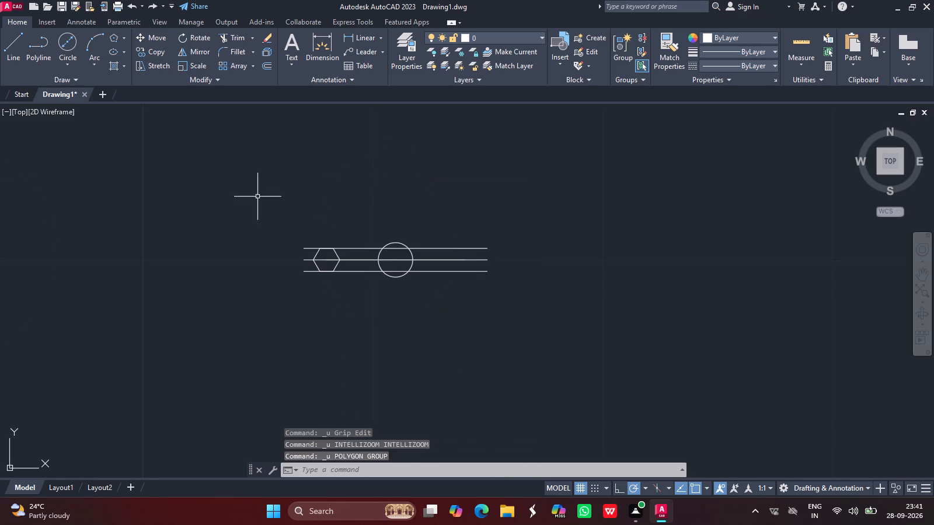
Draw a six-sided polygon, inscribed with a radius of about 0.58, centred on the 3-unit line's right end.
click(111, 38)
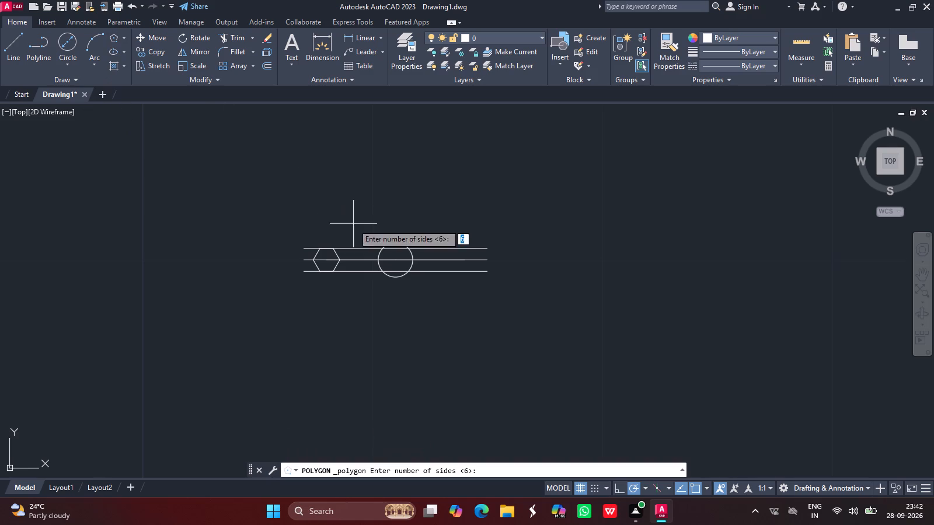
key(Return)
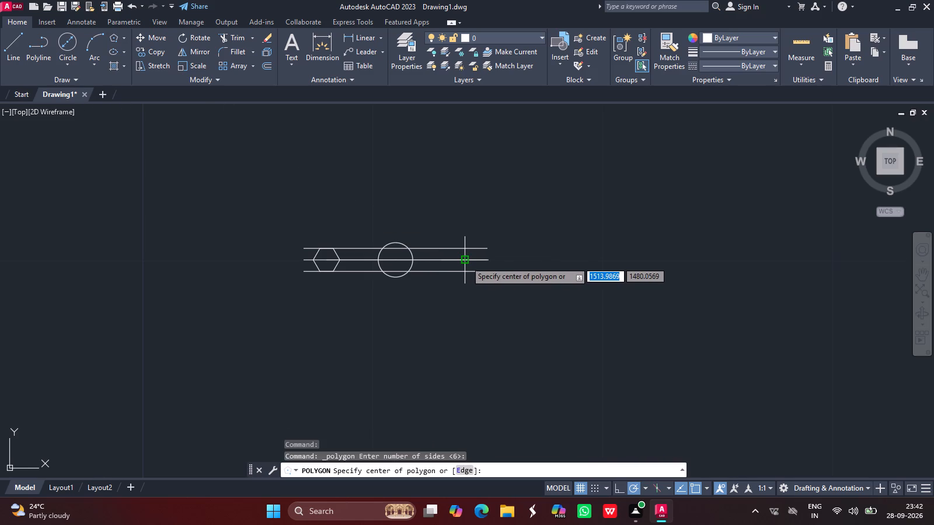
click(466, 261)
key(Return)
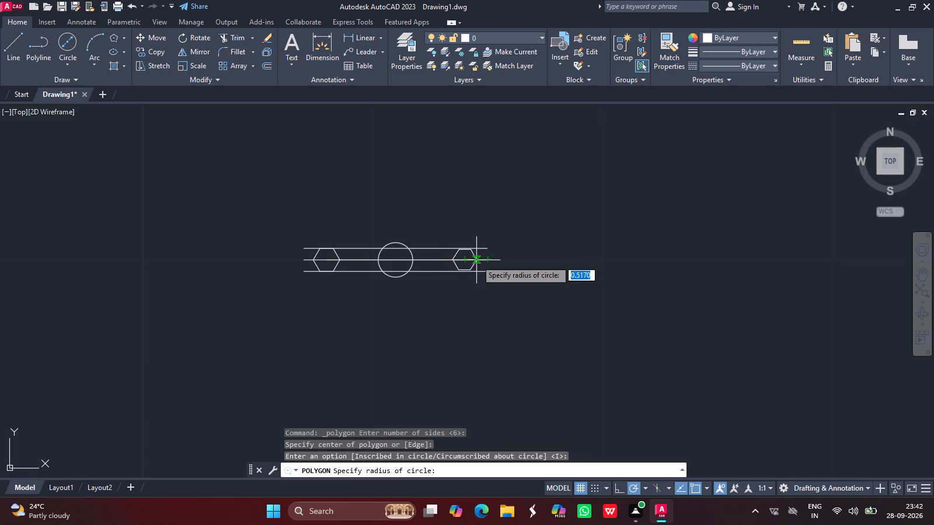
ctrl+scroll(478, 261, up, 1)
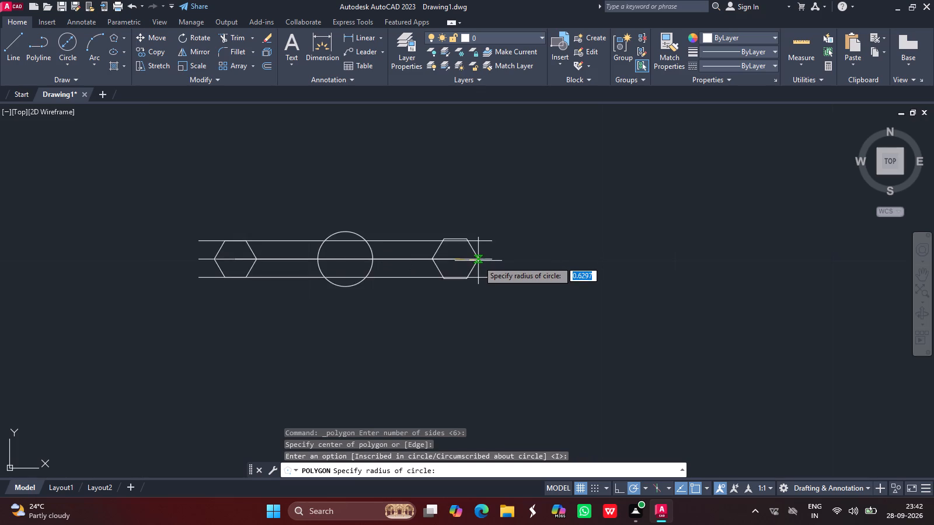
ctrl+scroll(478, 261, up, 1)
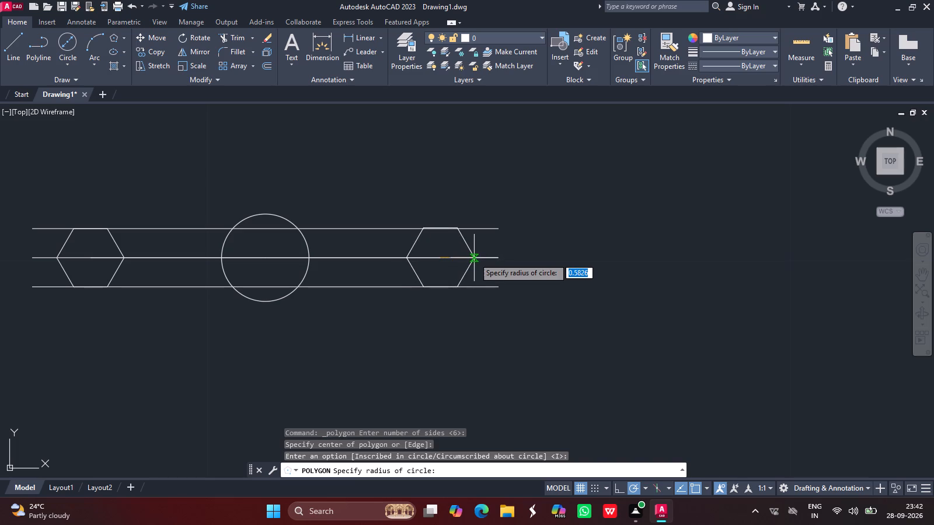
click(475, 258)
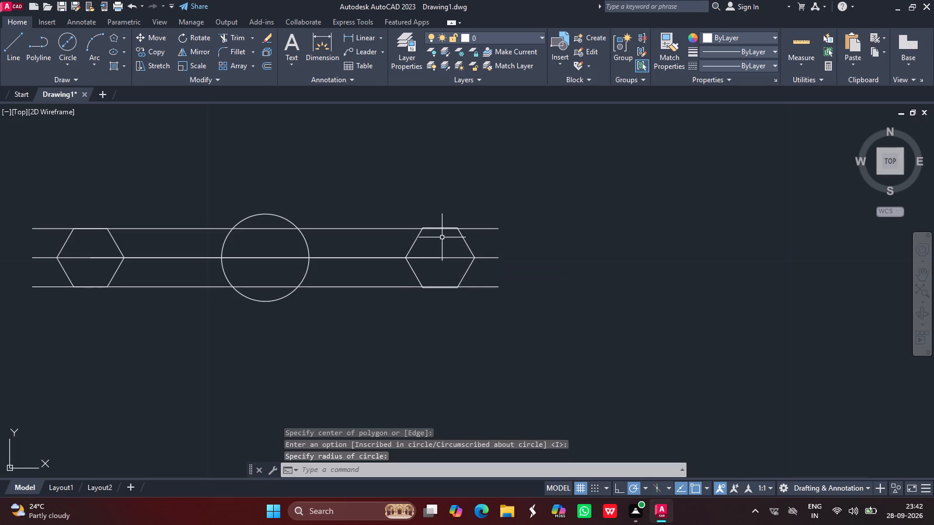
Draw a closed line outline from the middle line's left end: 2.5 up, 8 right, down to its right end, 2.5 down, 8 left, back to start.
ctrl+scroll(441, 236, down, 1)
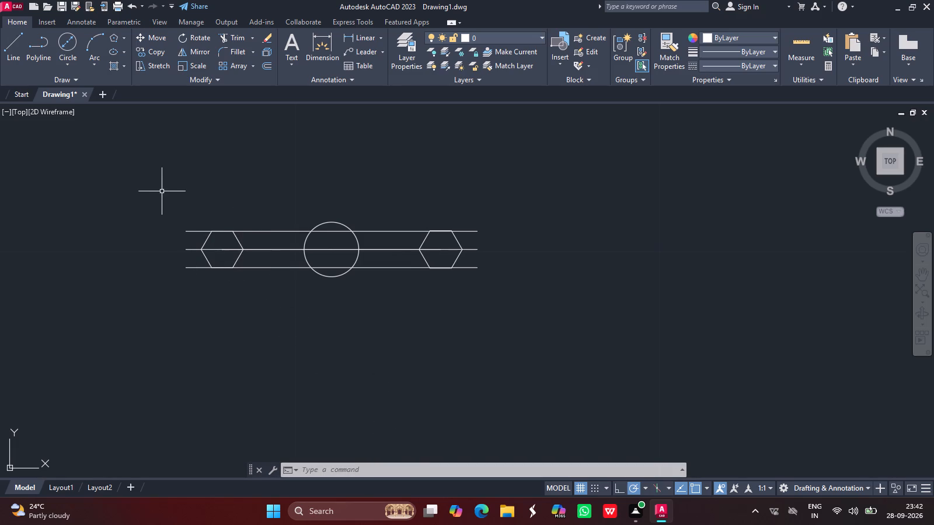
click(11, 45)
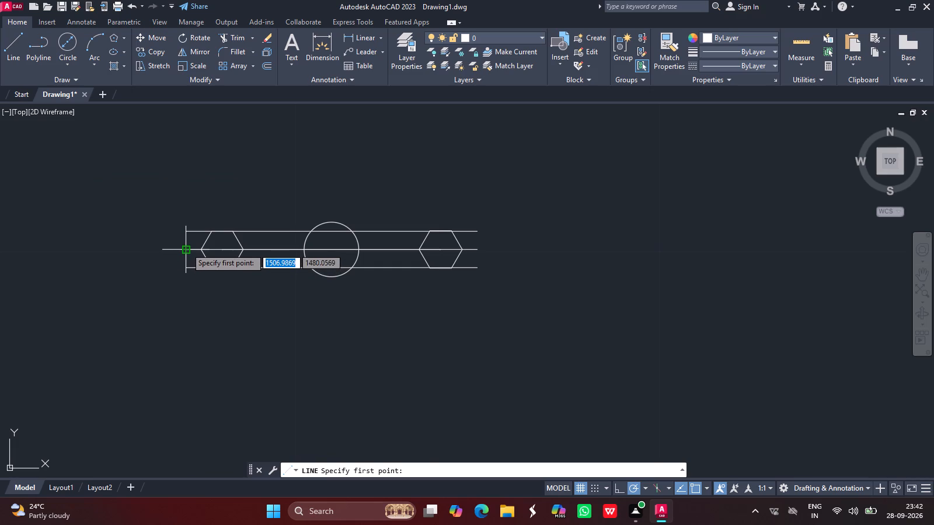
drag(186, 248, 183, 157)
key(2)
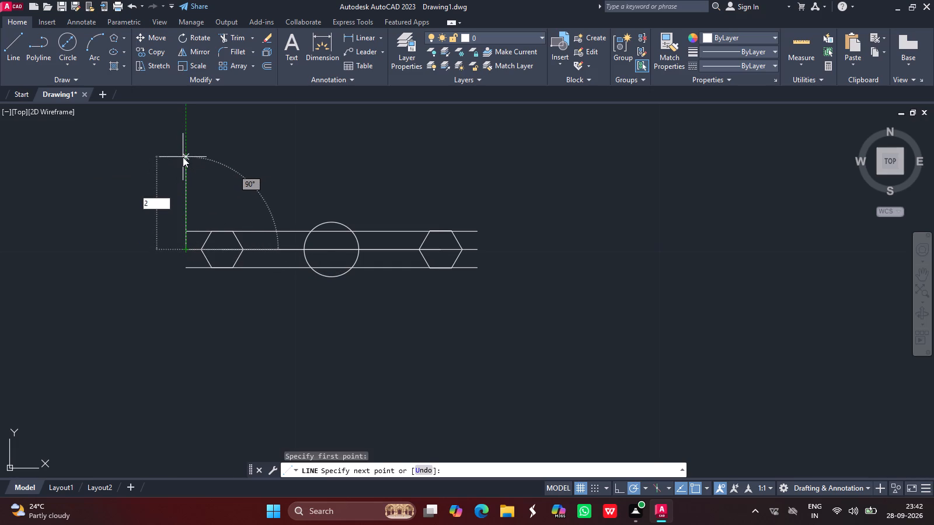
text(.5)
key(Return)
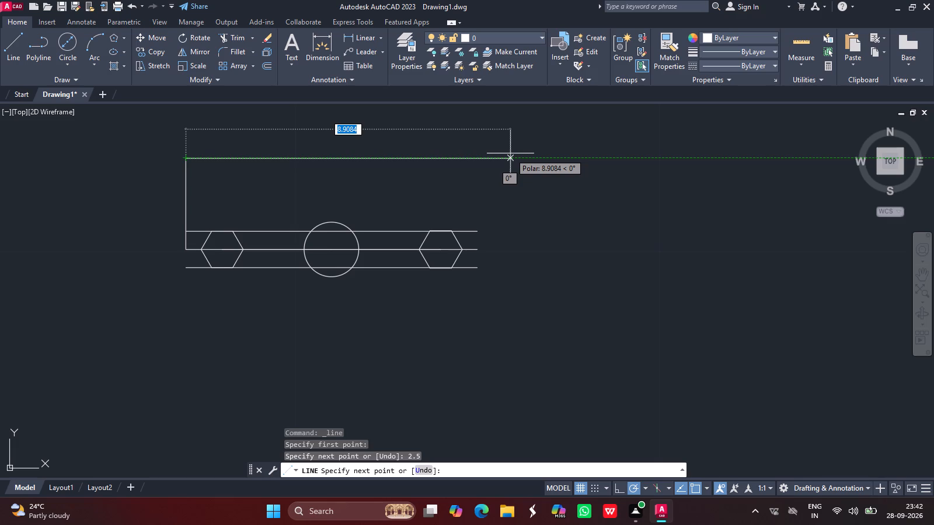
key(8)
key(Return)
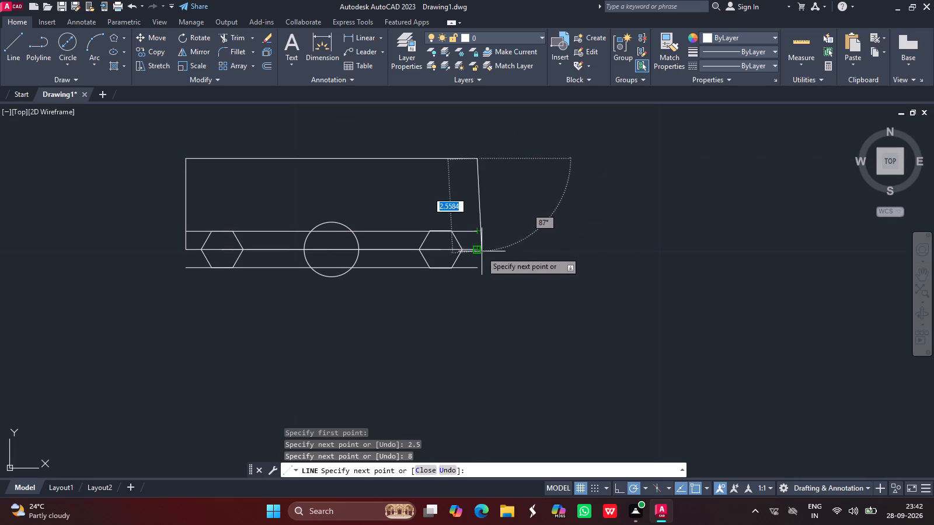
click(477, 249)
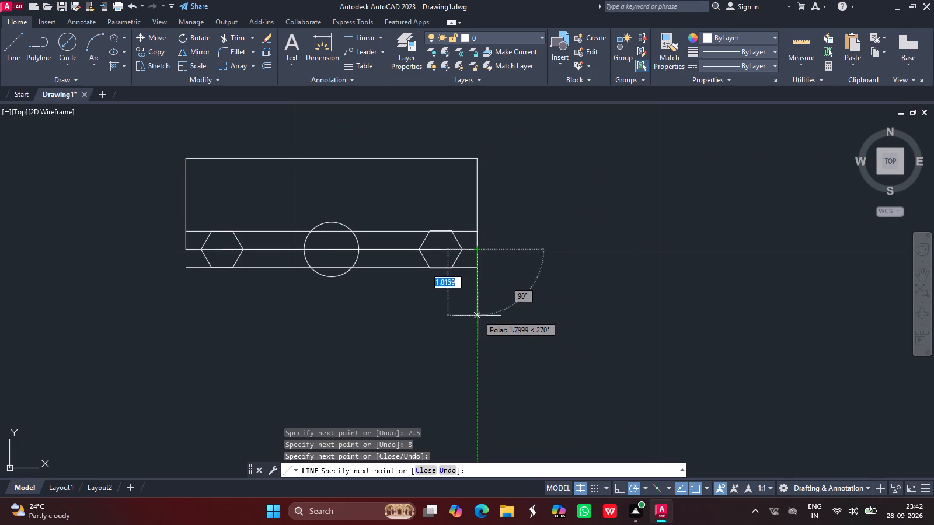
text(2.5)
key(Return)
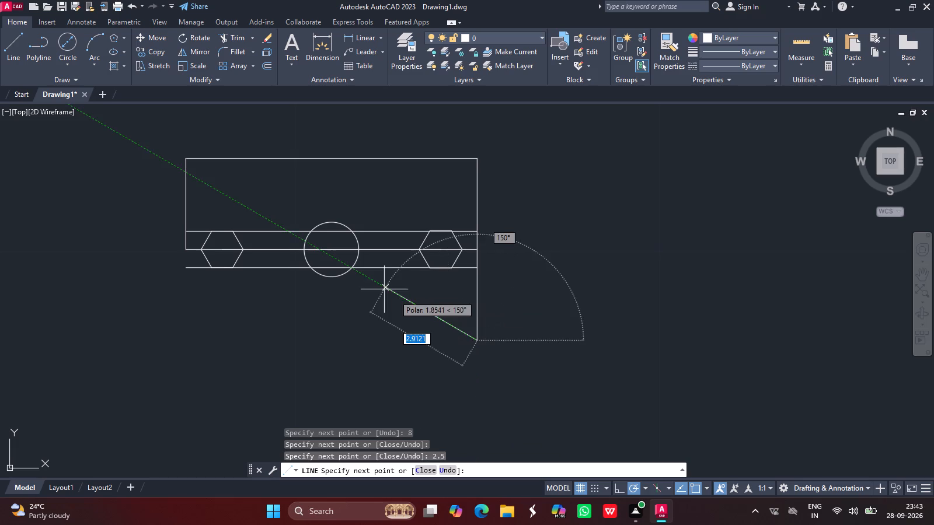
key(8)
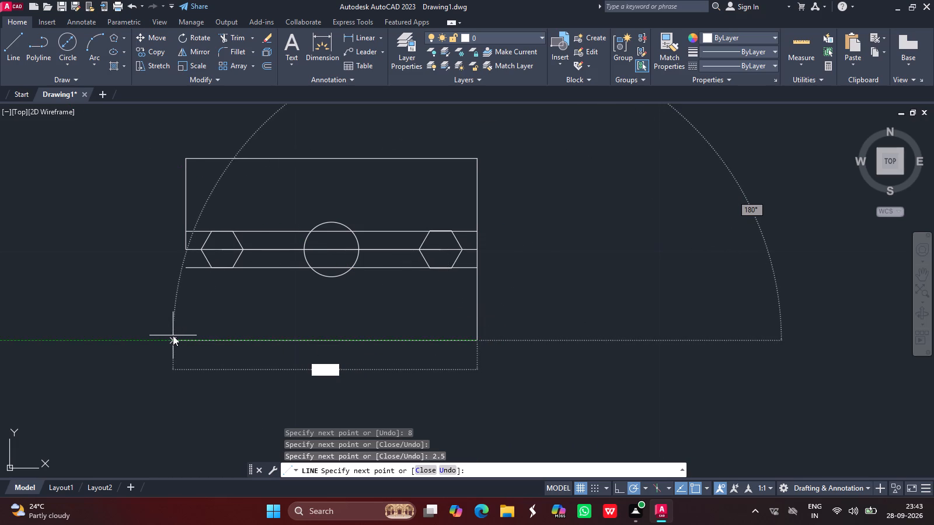
key(Return)
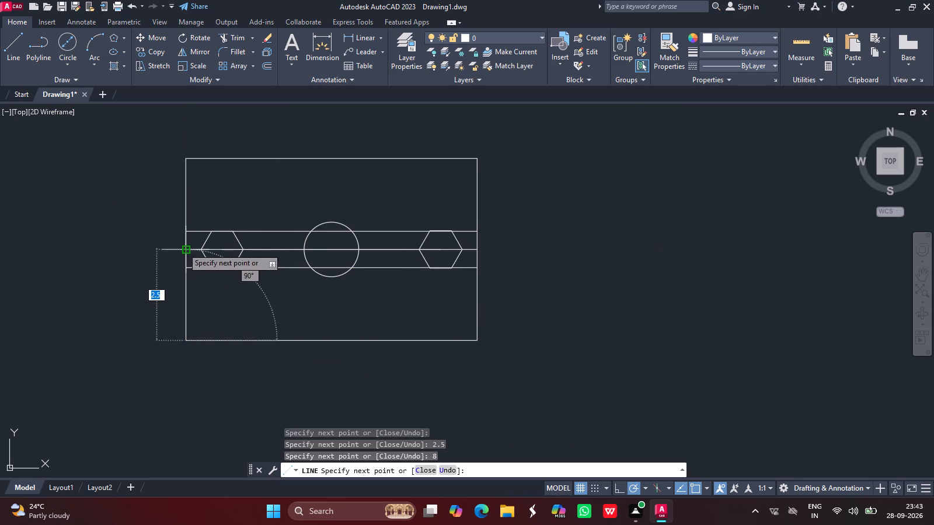
click(183, 248)
key(Return)
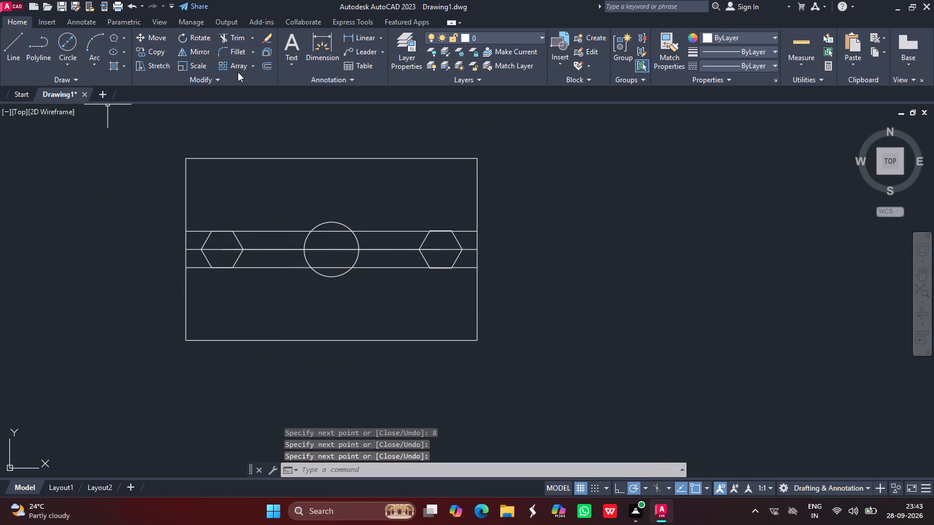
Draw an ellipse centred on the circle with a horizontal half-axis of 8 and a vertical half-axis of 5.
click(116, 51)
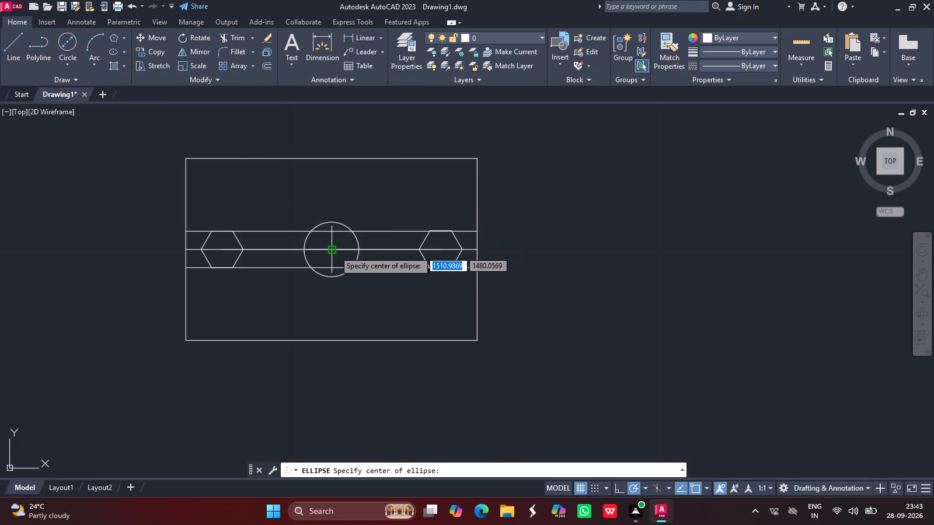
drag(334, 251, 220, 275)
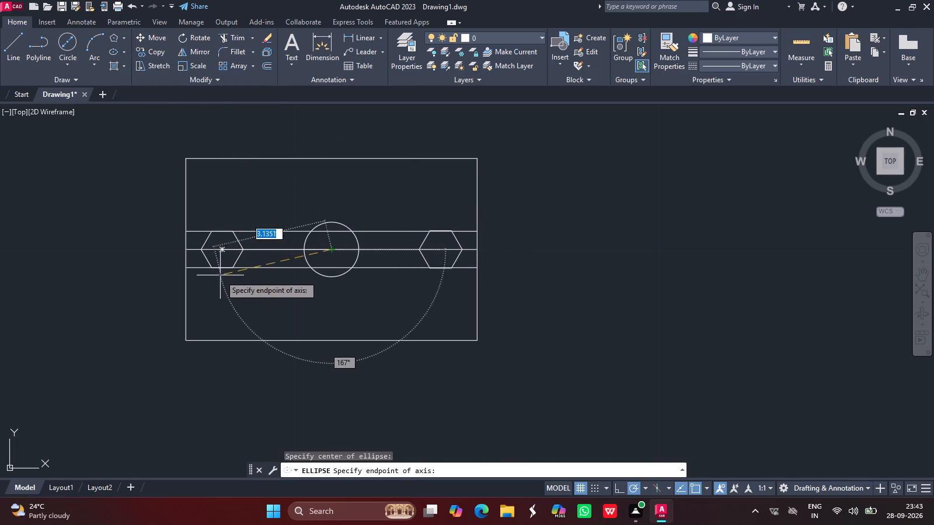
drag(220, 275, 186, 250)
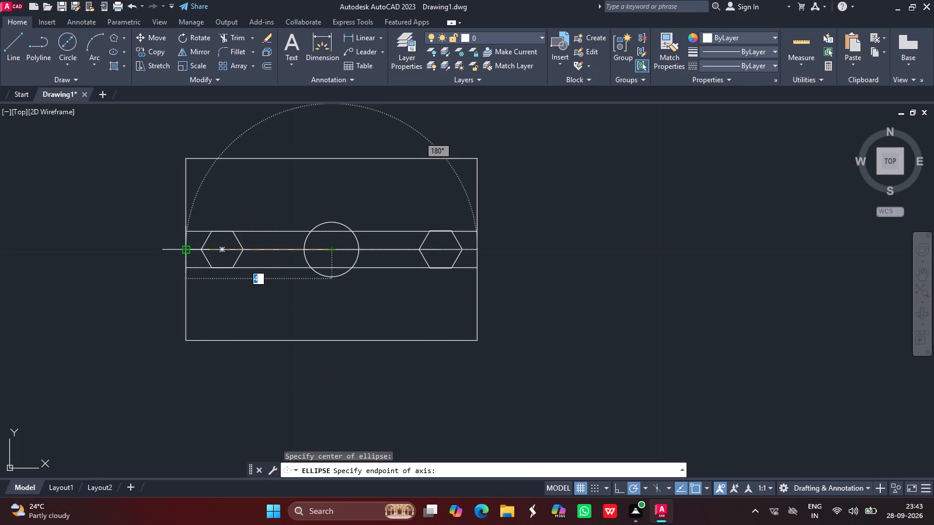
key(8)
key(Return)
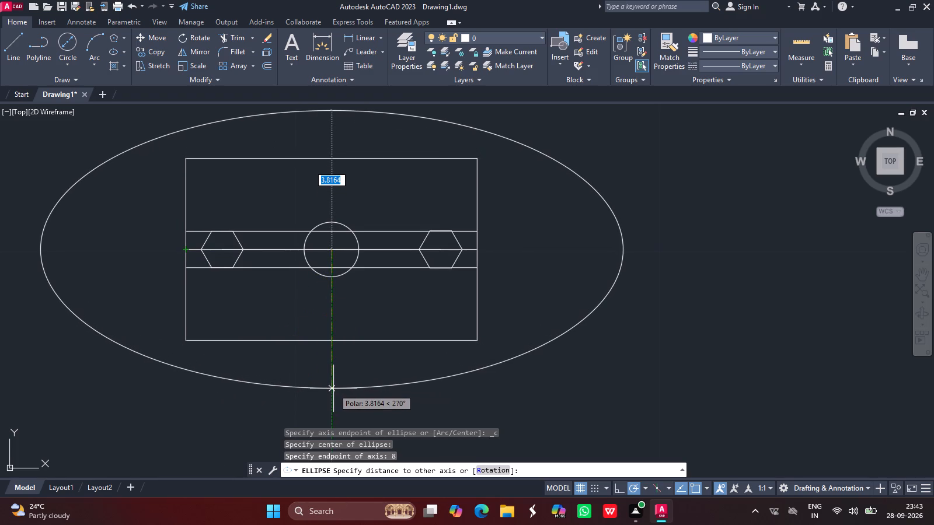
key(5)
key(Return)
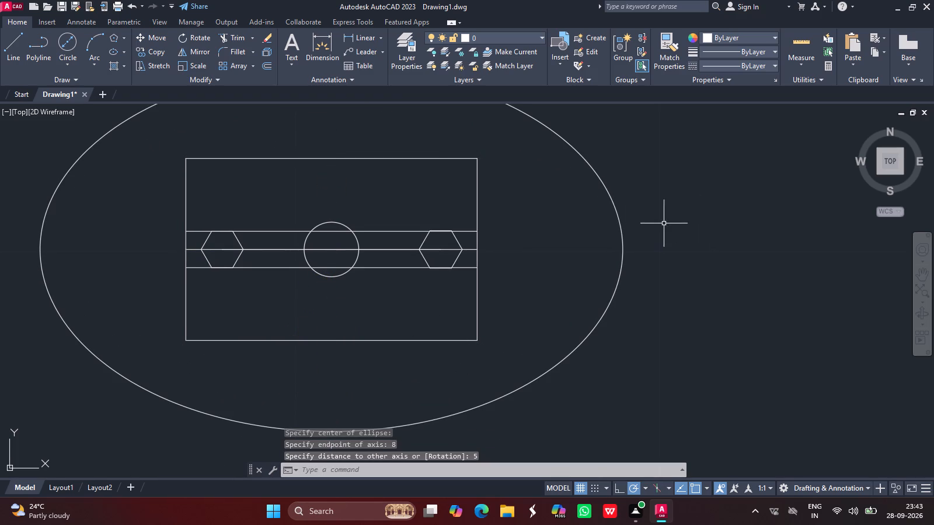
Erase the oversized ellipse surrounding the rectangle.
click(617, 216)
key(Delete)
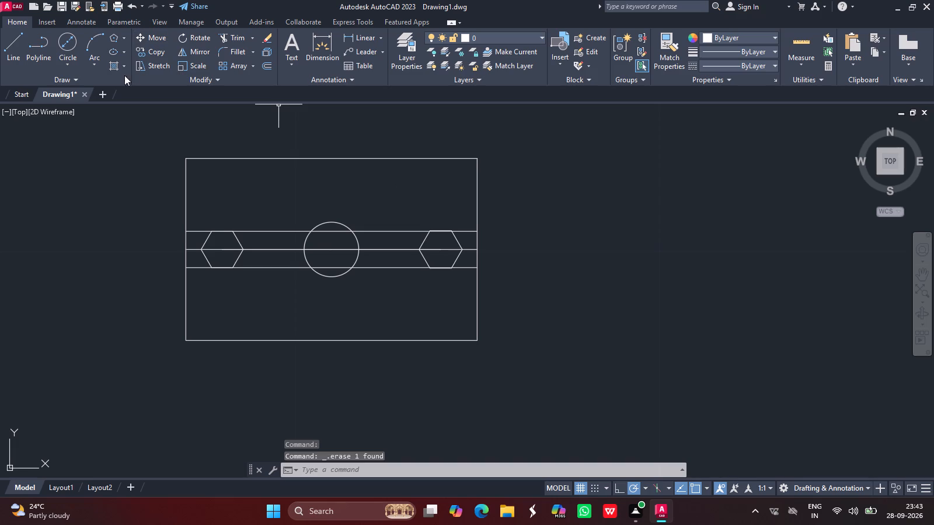
Draw an ellipse centred on the circle with a horizontal half-axis of 4 and a vertical half-axis of 2.5.
click(113, 52)
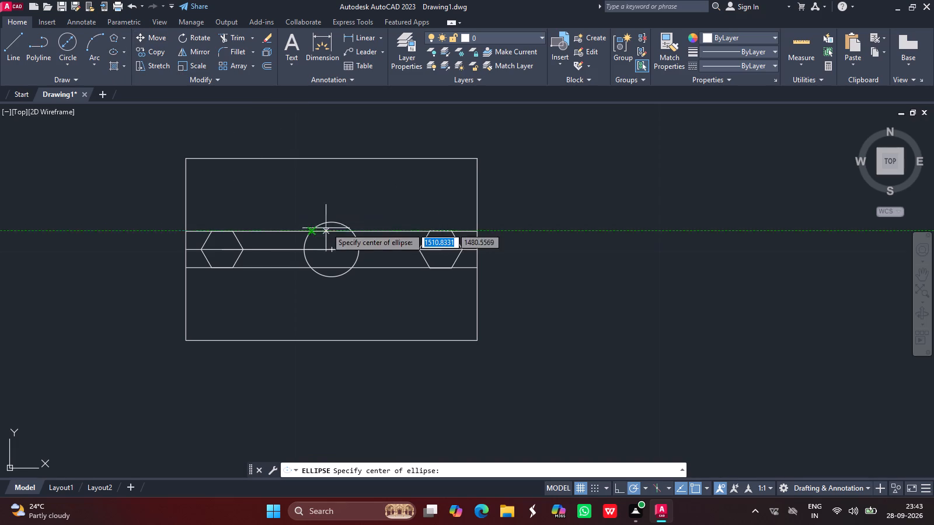
drag(333, 249, 185, 237)
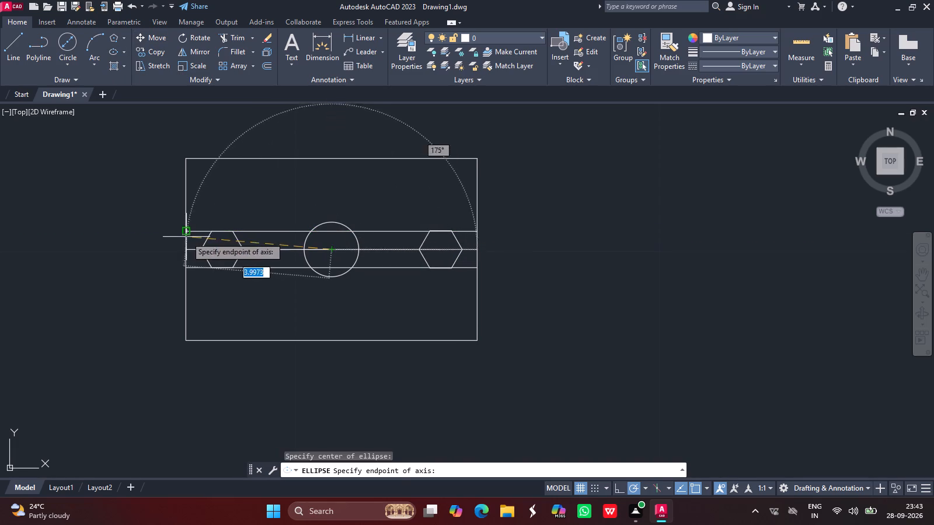
drag(185, 237, 157, 254)
key(4)
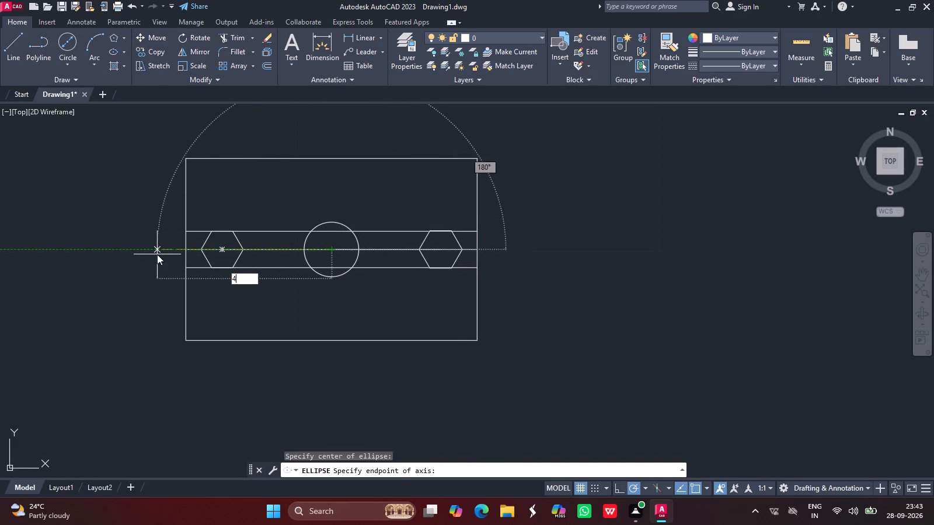
key(Return)
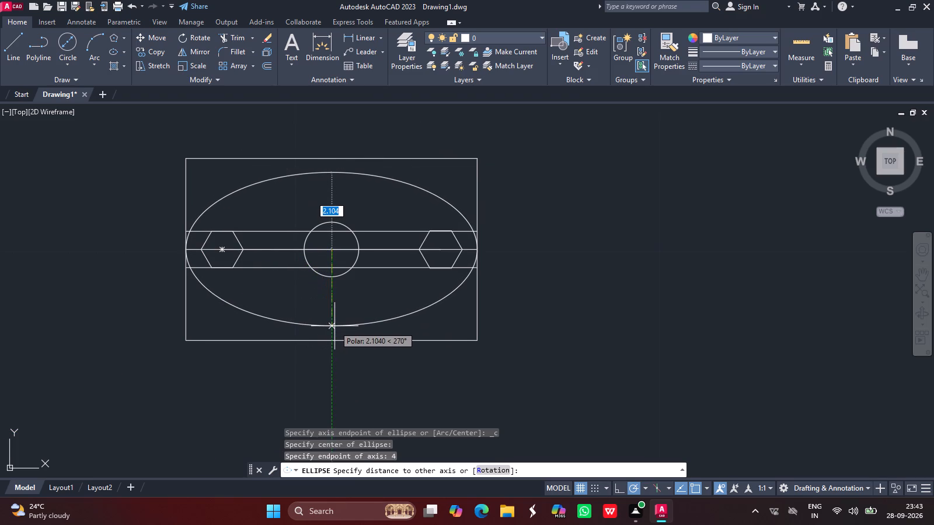
text(2.5)
key(Return)
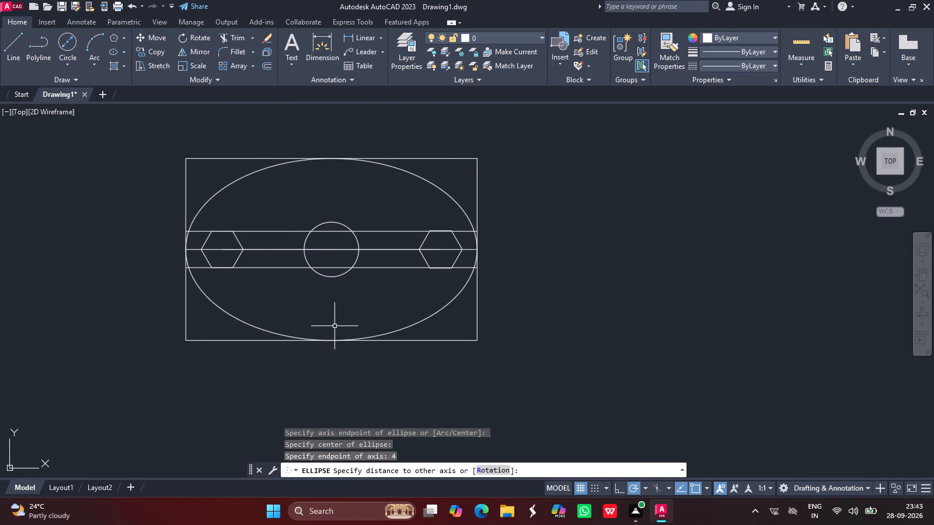
Erase all the line segments of the rectangular outline around the ellipse.
click(219, 159)
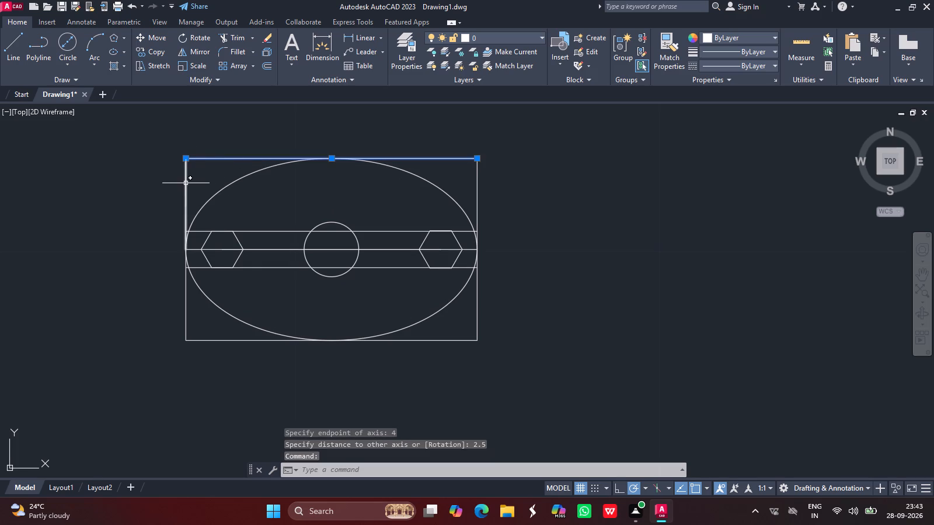
drag(186, 183, 224, 365)
click(186, 317)
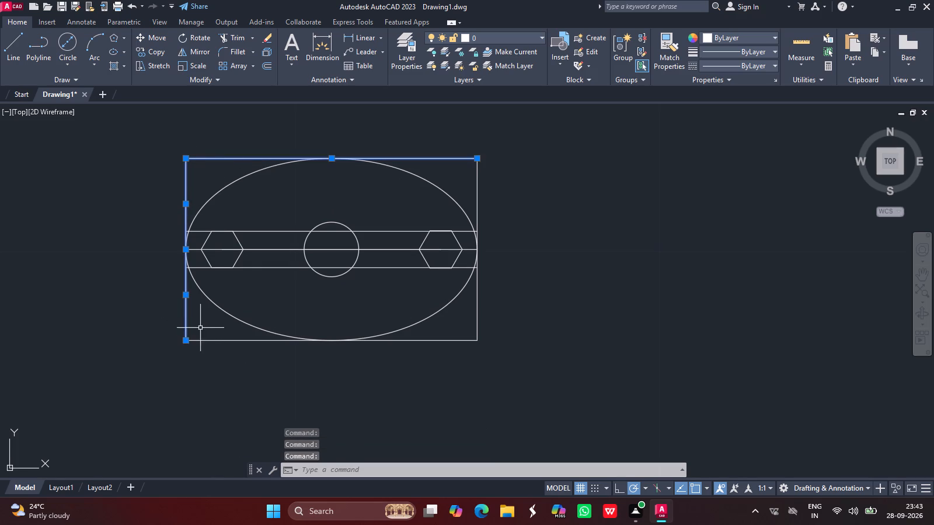
click(222, 341)
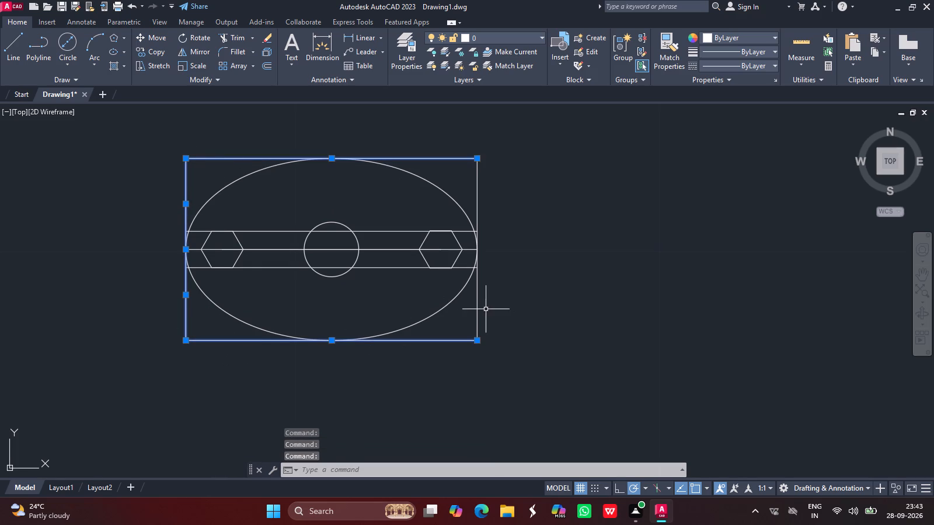
drag(475, 306, 479, 293)
click(479, 293)
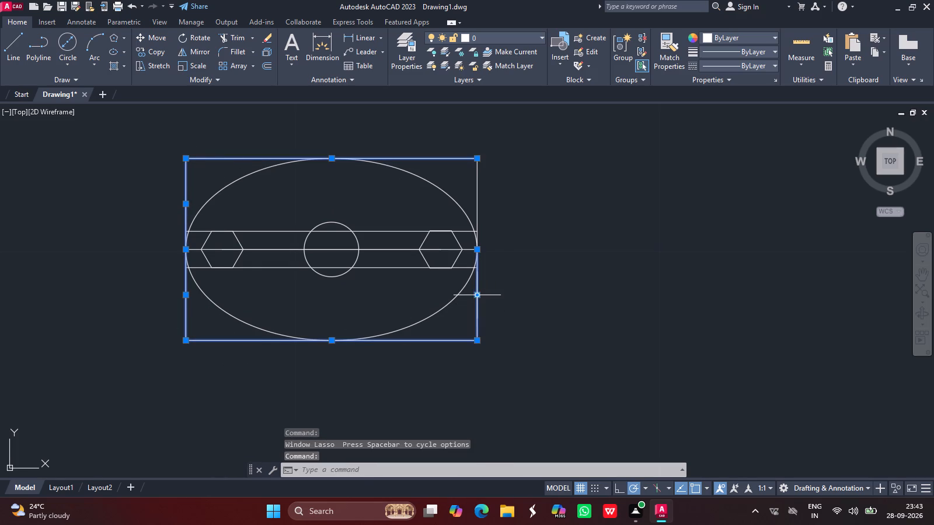
click(477, 181)
key(Delete)
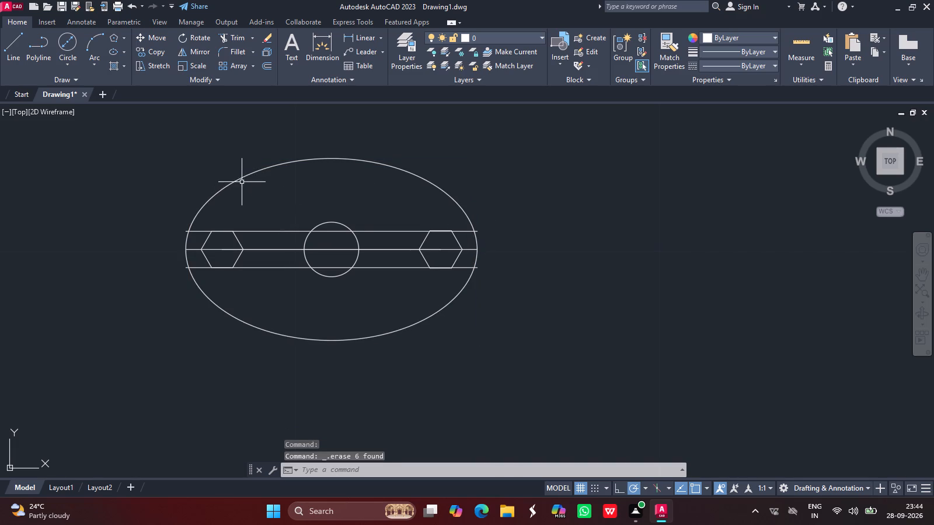
Draw a vertical line through the circle's centre from the ellipse's bottom quadrant to its top quadrant.
click(16, 36)
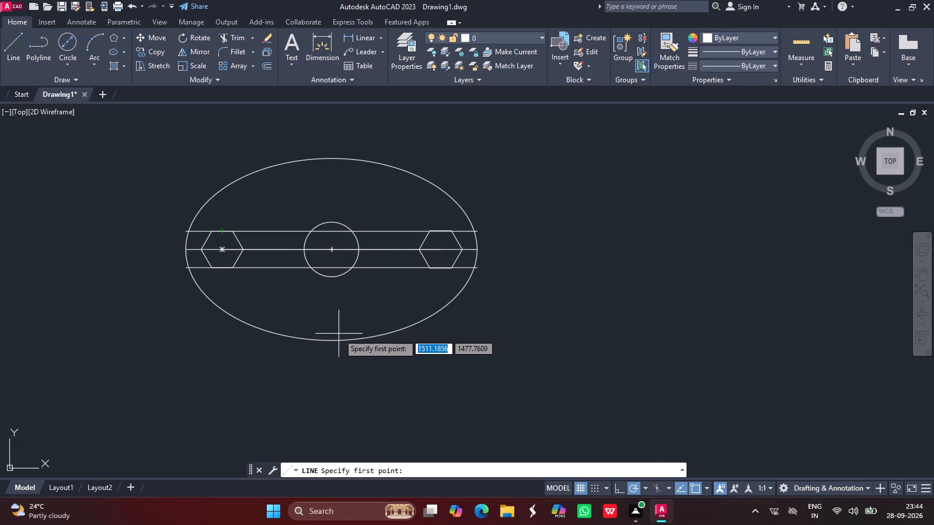
drag(331, 341, 332, 194)
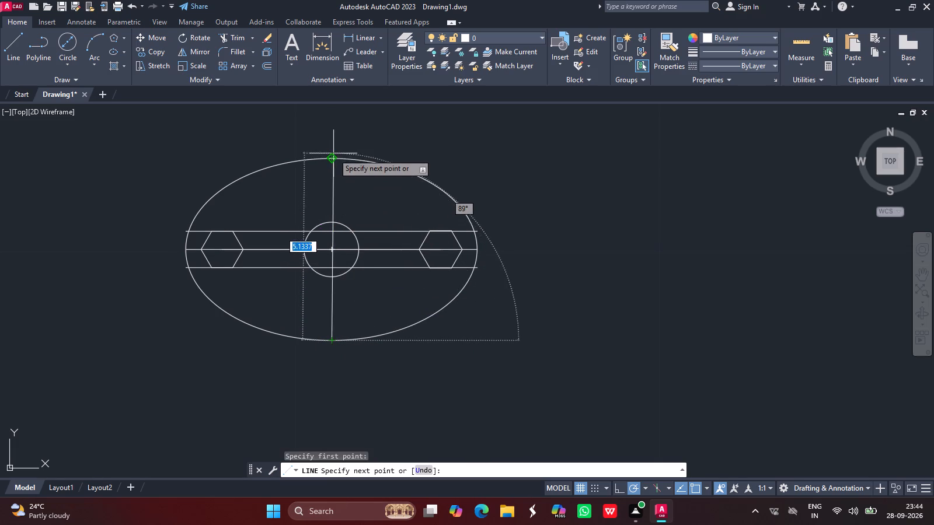
click(333, 158)
key(Return)
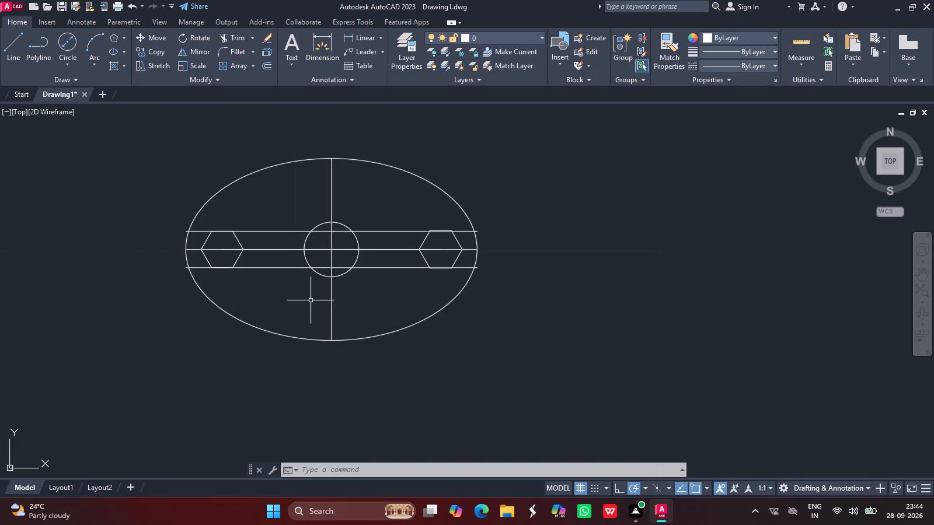
Offset the vertical centre line by 1 to its right side.
click(270, 68)
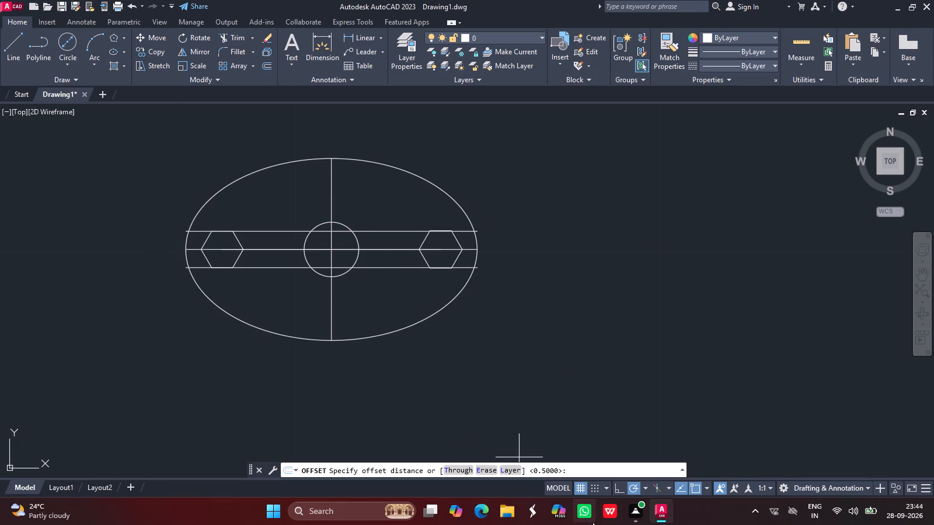
click(597, 471)
key(1)
key(Return)
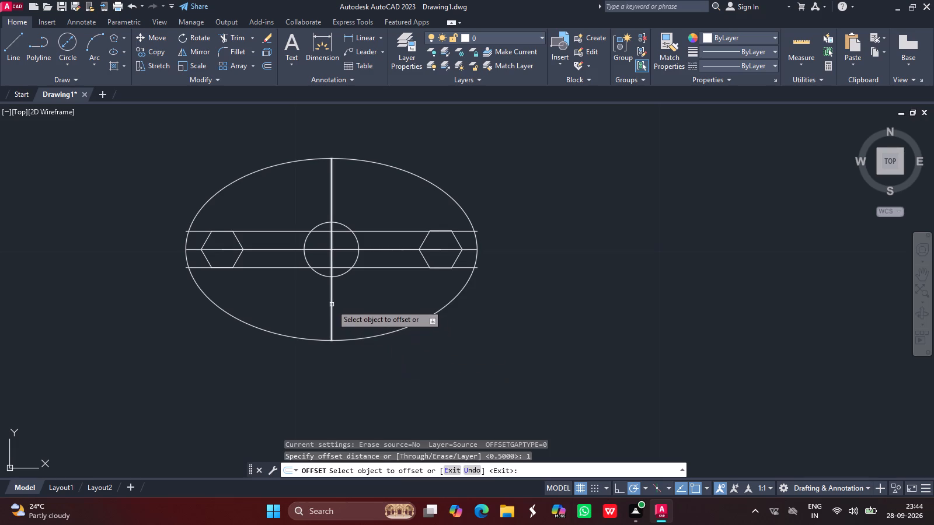
drag(332, 304, 372, 309)
click(372, 309)
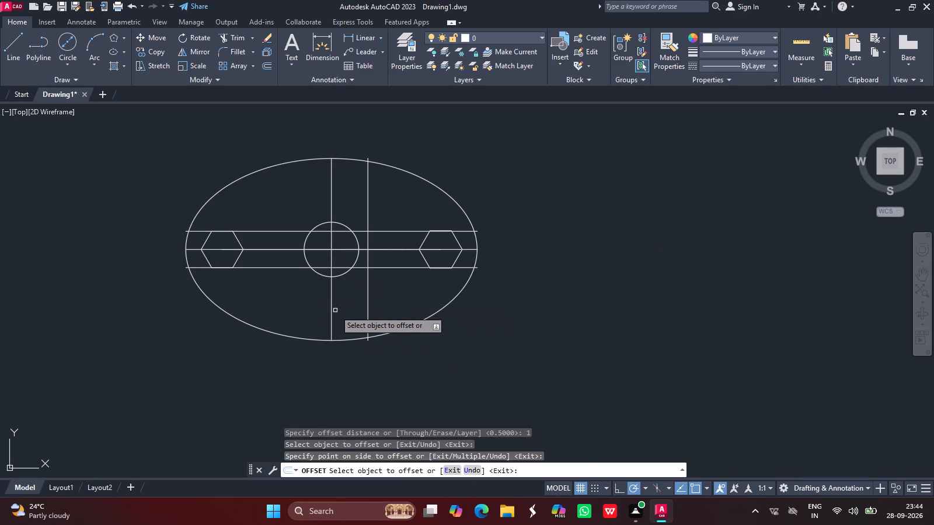
key(Return)
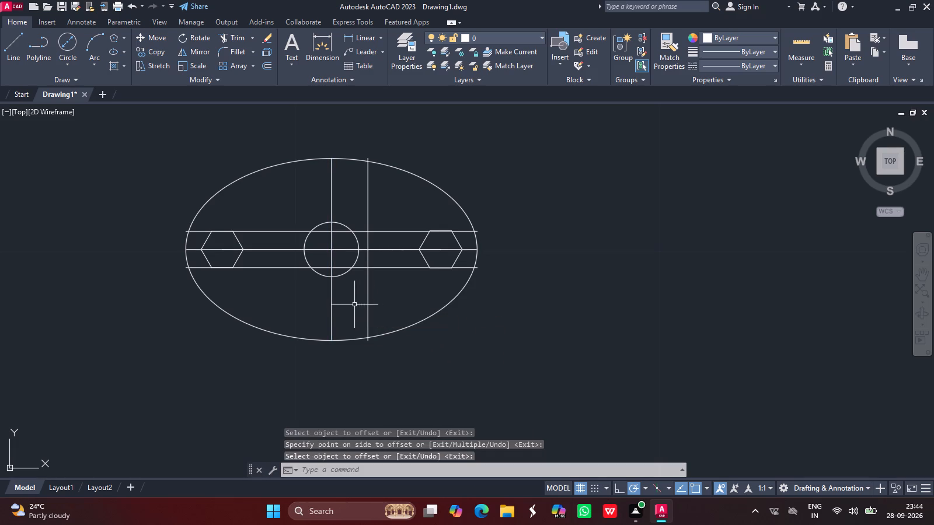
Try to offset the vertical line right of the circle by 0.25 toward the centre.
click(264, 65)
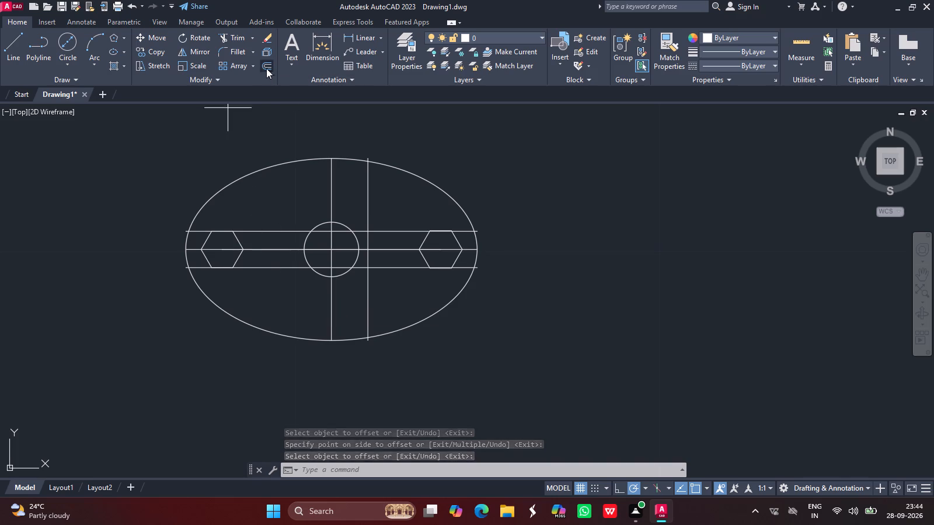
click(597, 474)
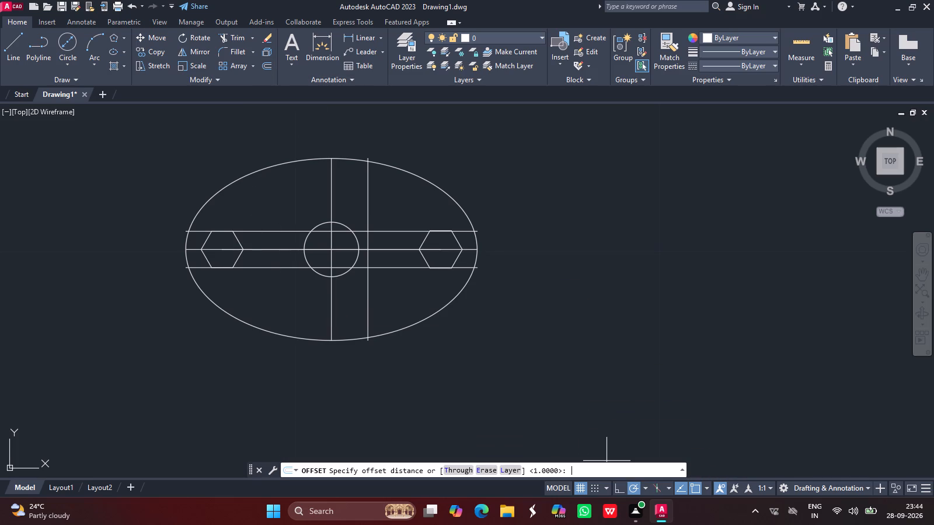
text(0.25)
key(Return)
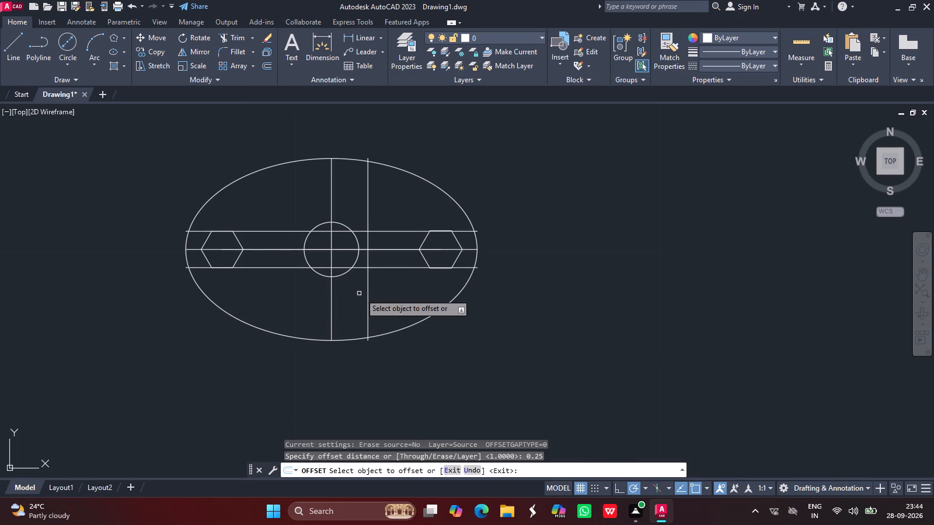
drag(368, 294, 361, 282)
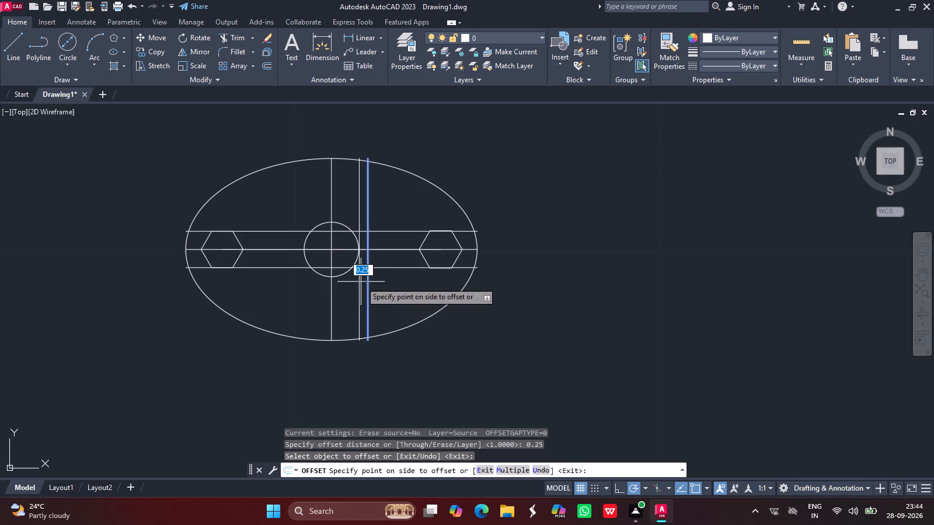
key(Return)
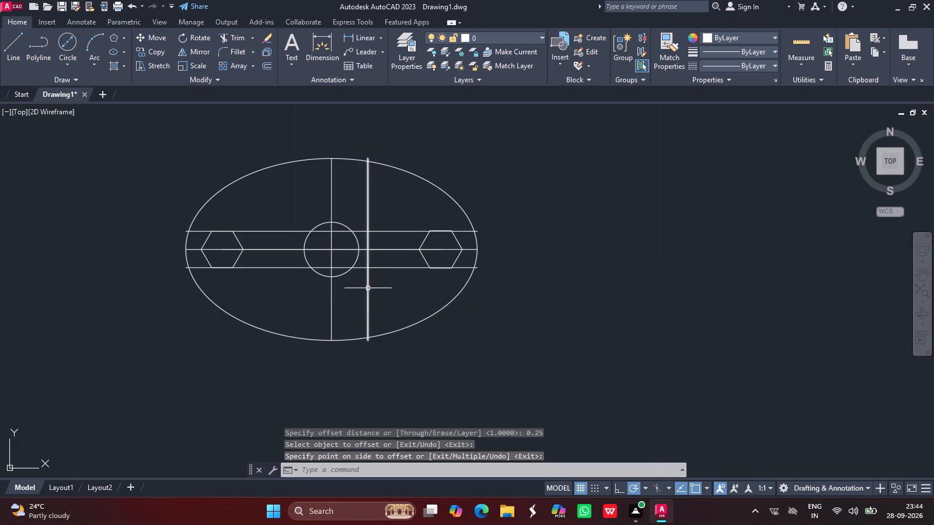
Offset the vertical line right of the circle by 0.25 toward the centre.
click(261, 64)
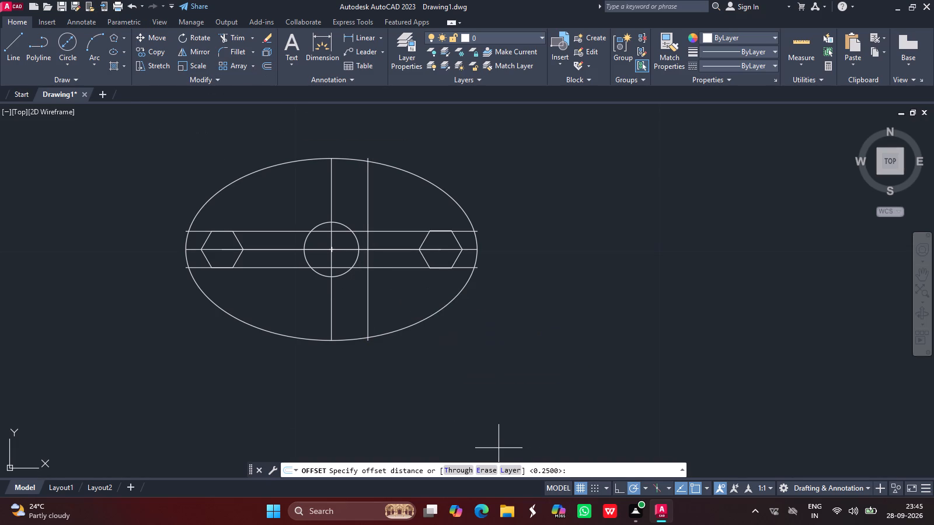
click(588, 470)
text(0.)
text(25)
key(Return)
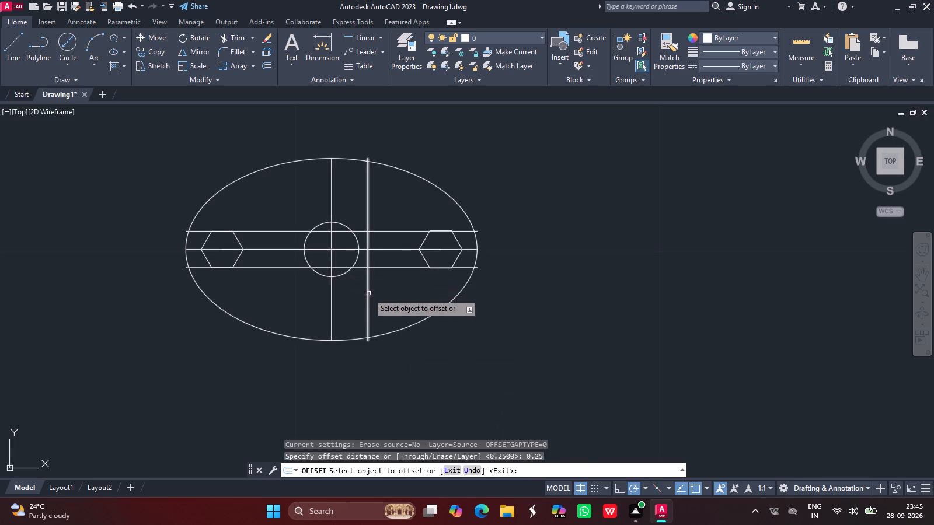
drag(368, 293, 352, 296)
click(352, 296)
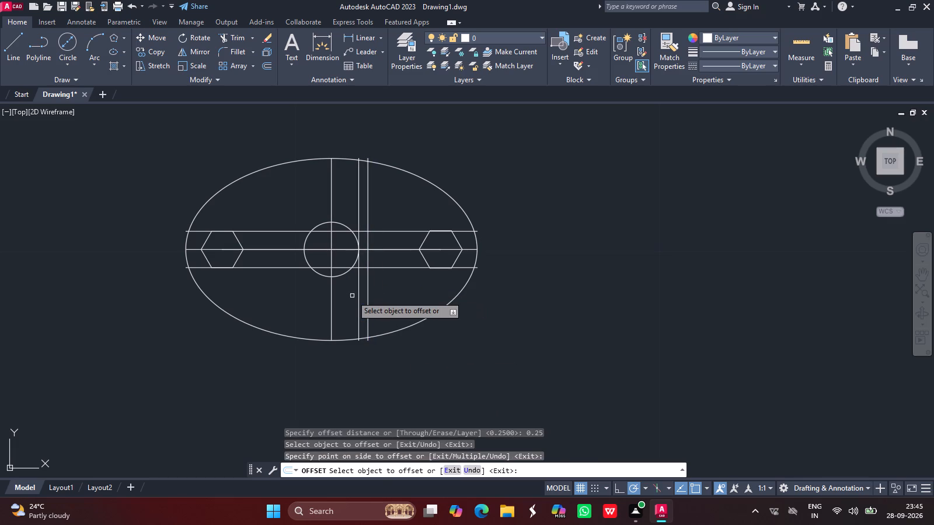
key(Return)
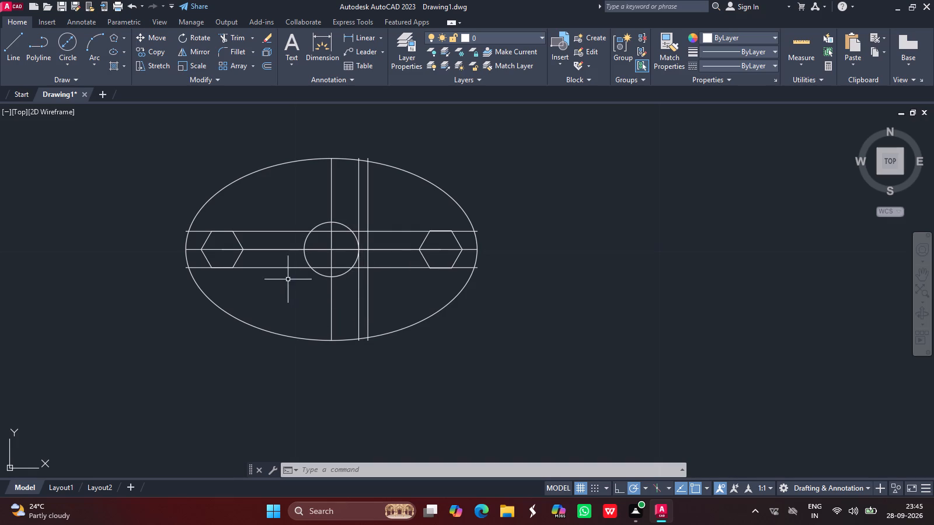
Offset the short horizontal line between the circle's centre and the right hexagon's centre by 0.75 downward.
click(268, 62)
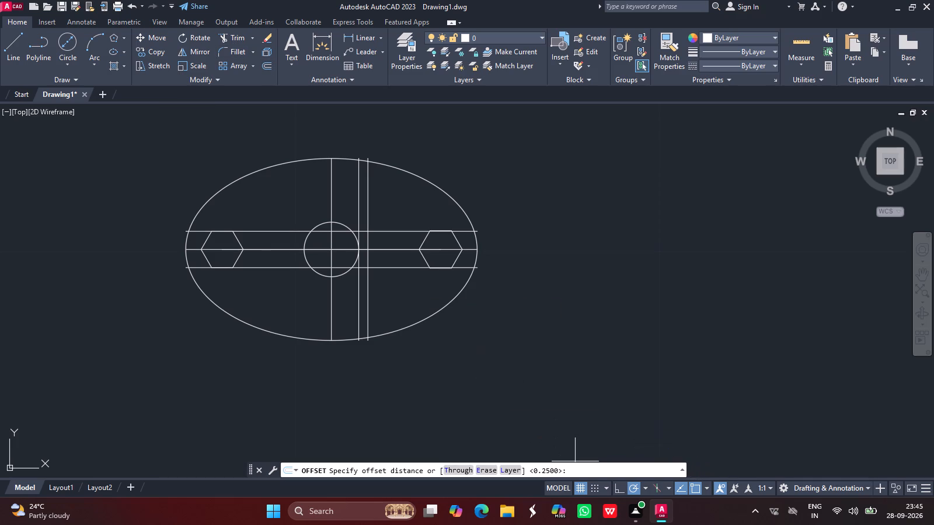
click(577, 470)
key(0)
key(period)
text(75)
key(Return)
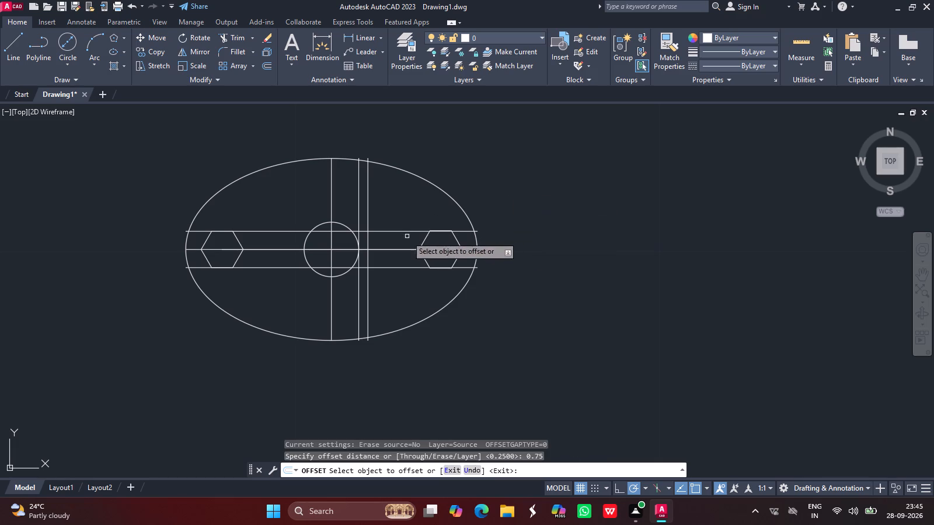
drag(402, 249, 406, 271)
click(406, 271)
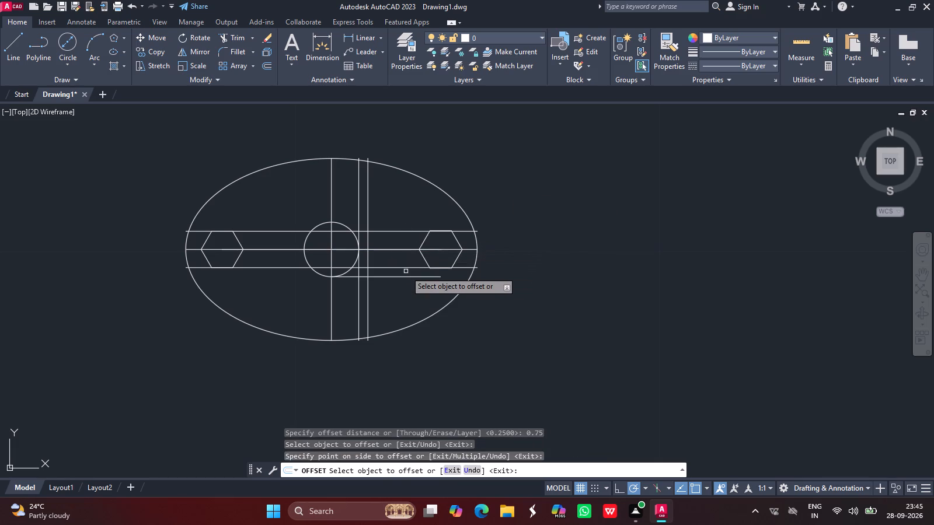
key(Return)
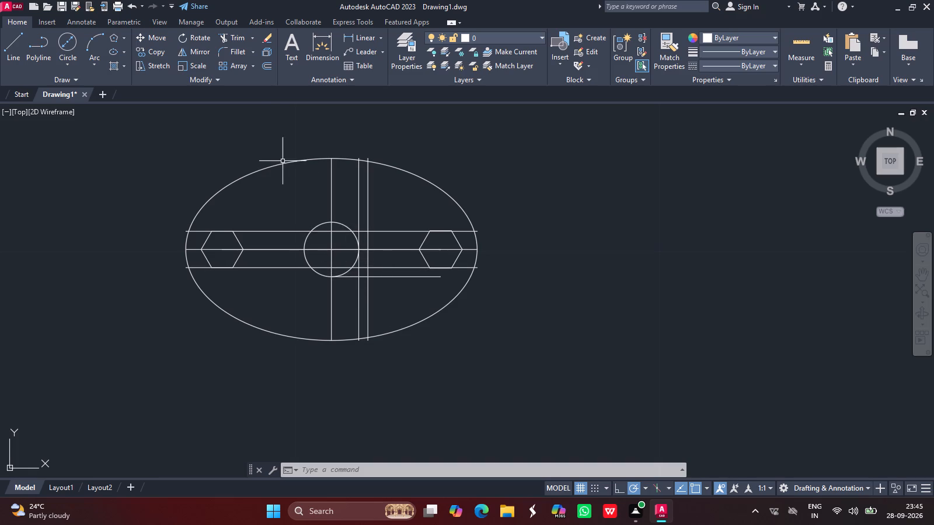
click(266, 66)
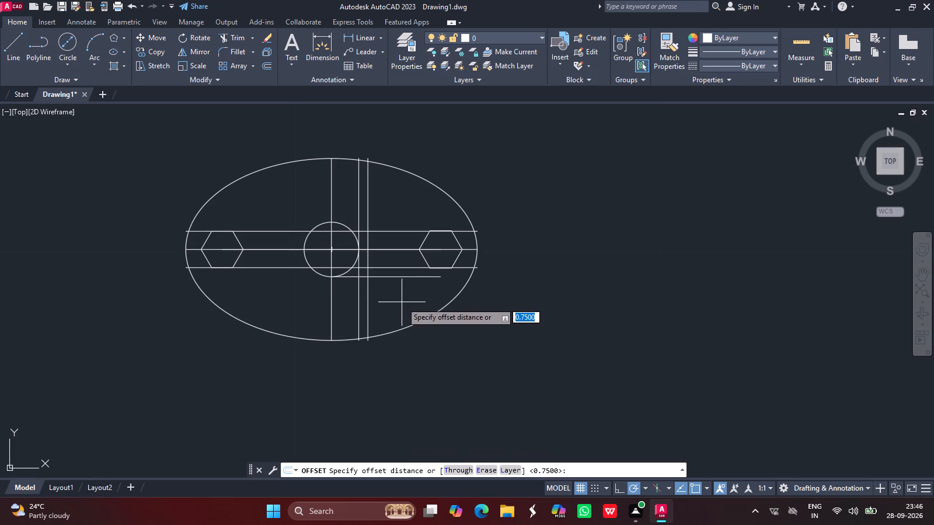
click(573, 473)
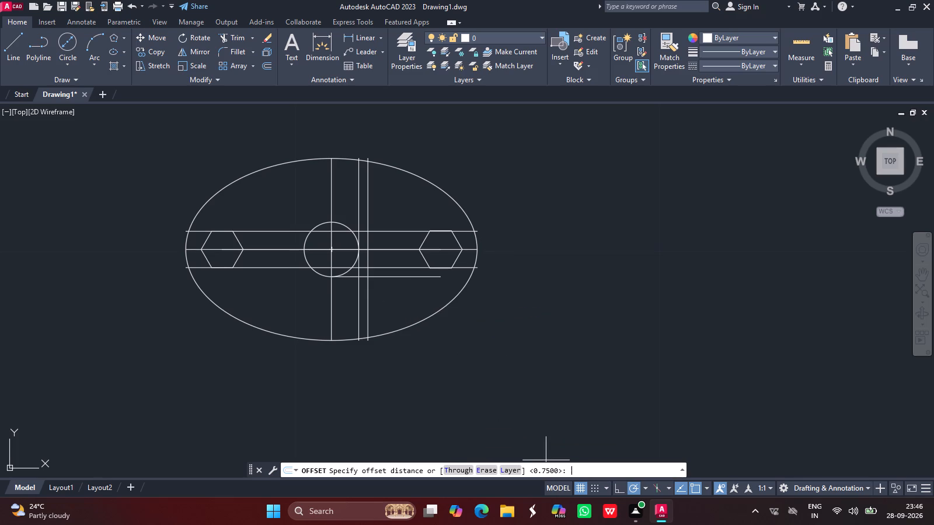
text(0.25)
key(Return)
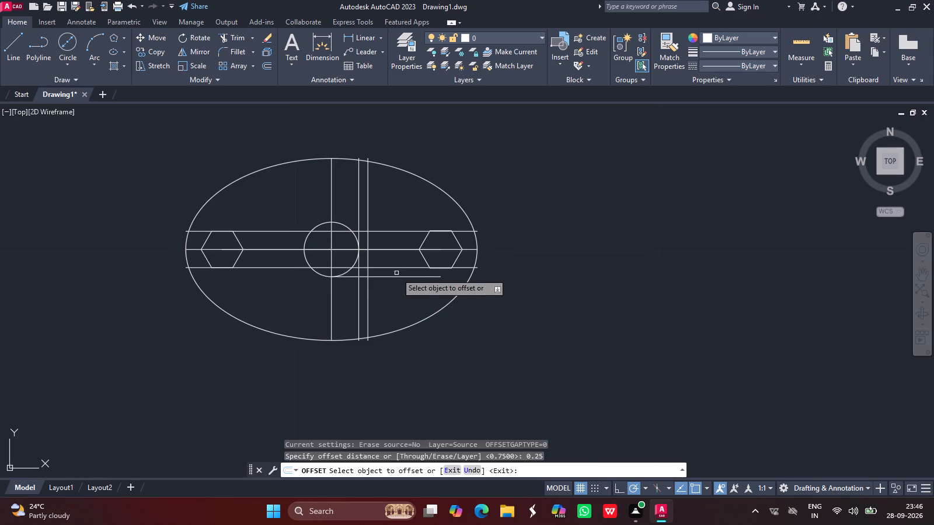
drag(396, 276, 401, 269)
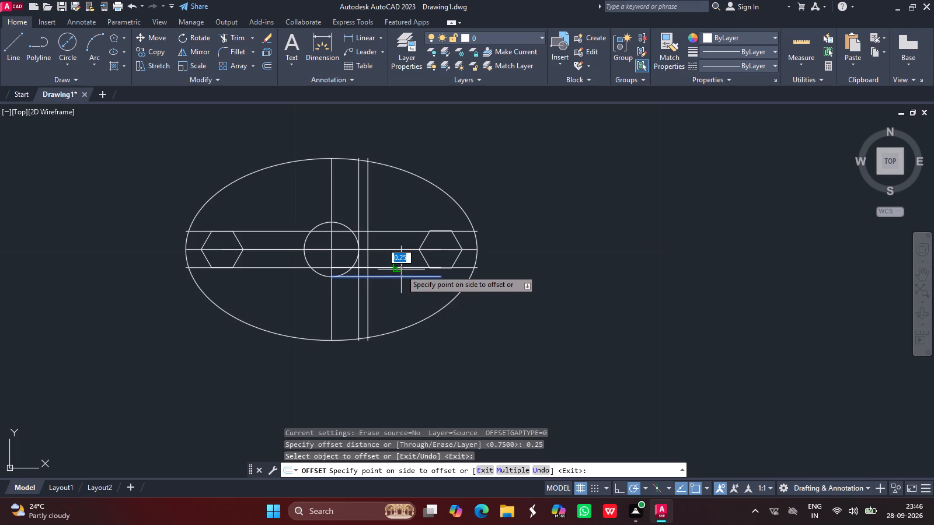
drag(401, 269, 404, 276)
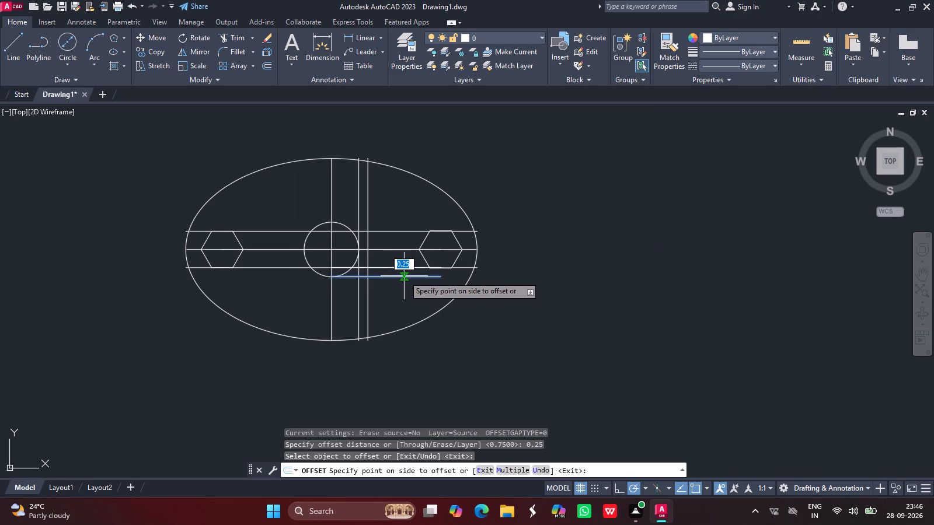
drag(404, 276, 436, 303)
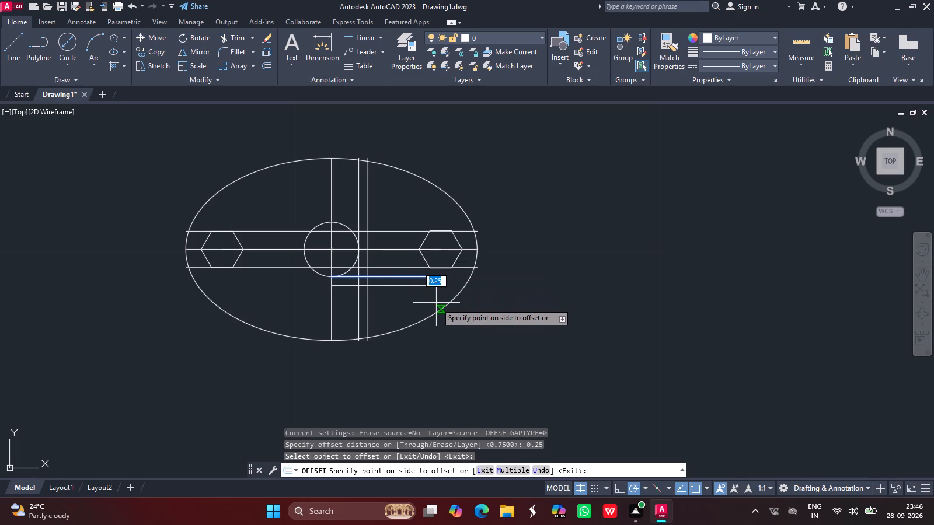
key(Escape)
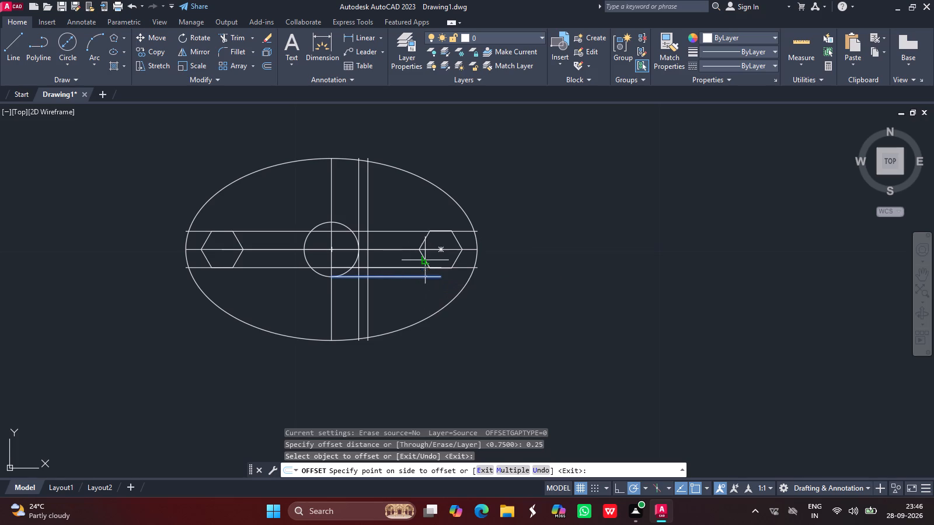
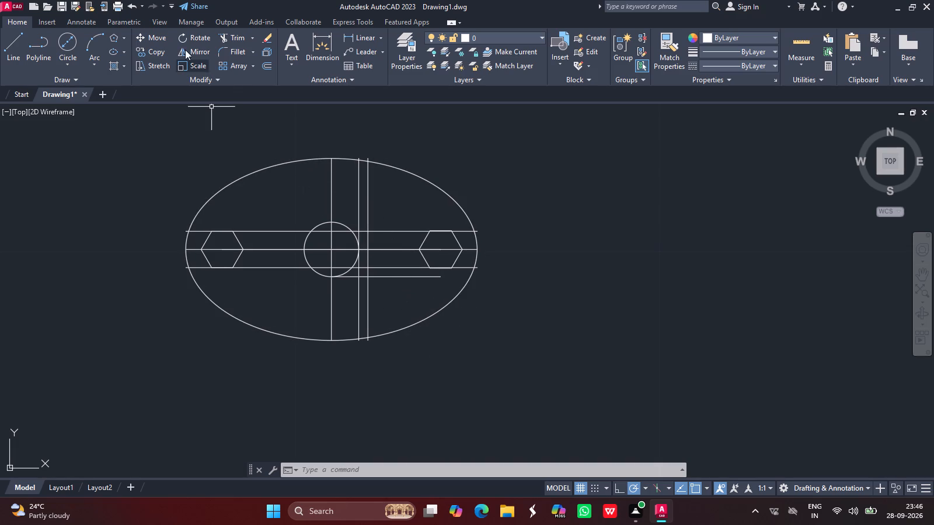
Draw a circle of radius 0.75 centred where the rightmost vertical line crosses the short lower horizontal line.
click(70, 38)
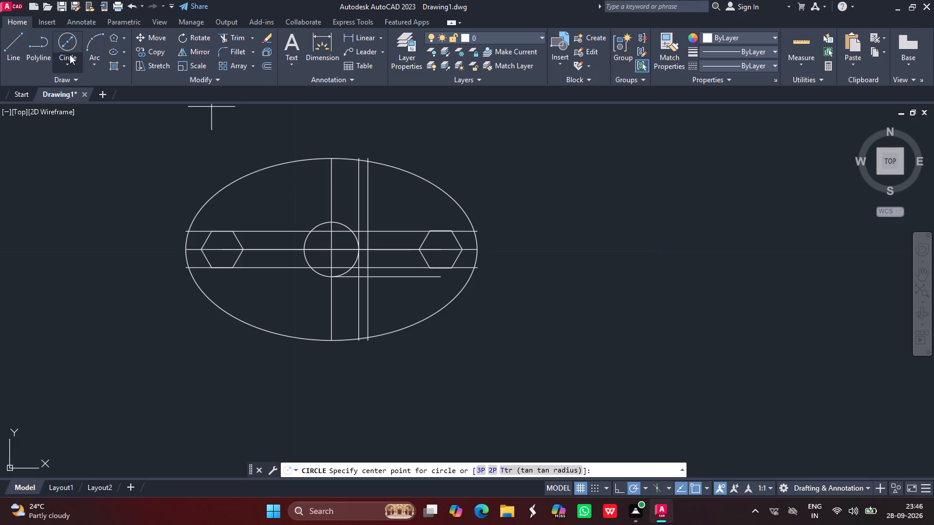
click(69, 54)
click(88, 83)
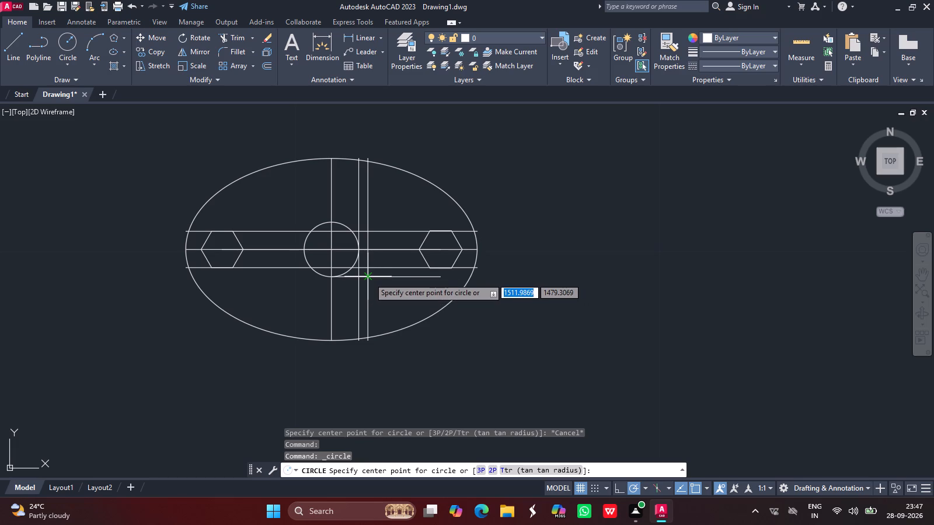
drag(369, 278, 352, 253)
text(0.75)
key(Return)
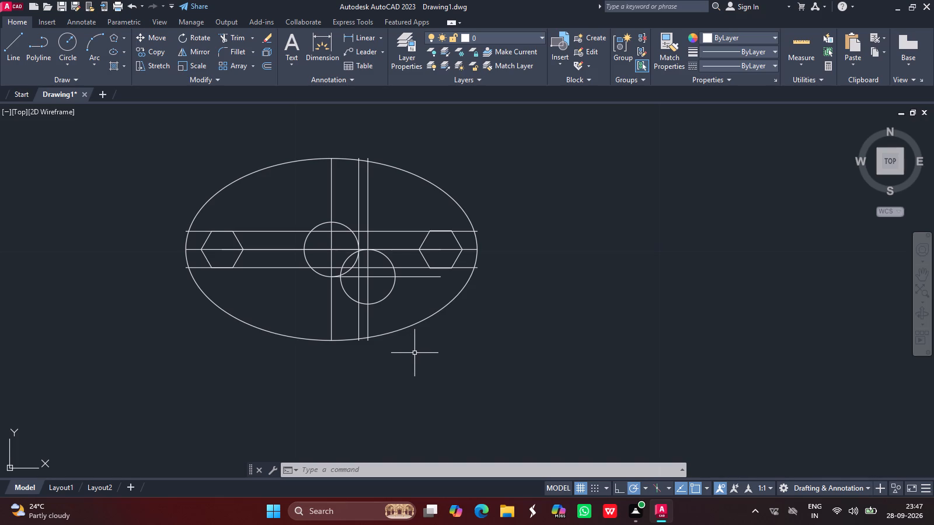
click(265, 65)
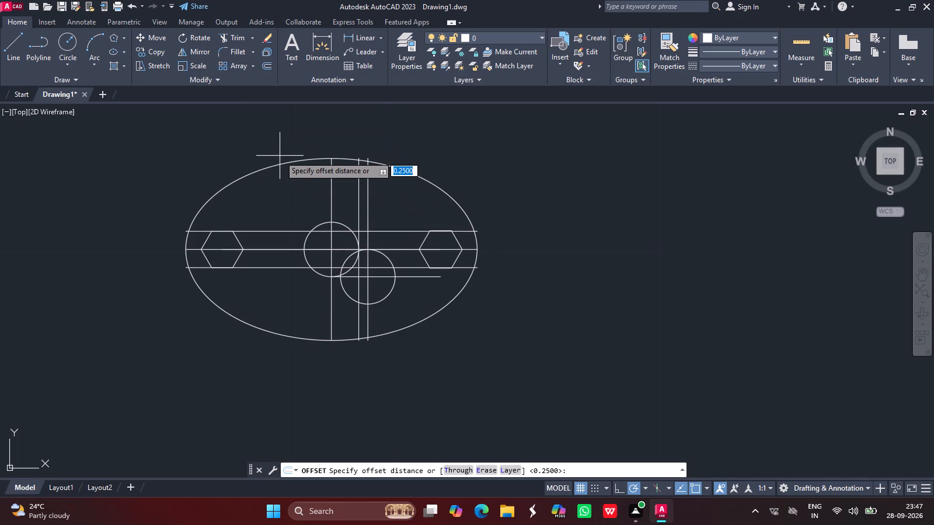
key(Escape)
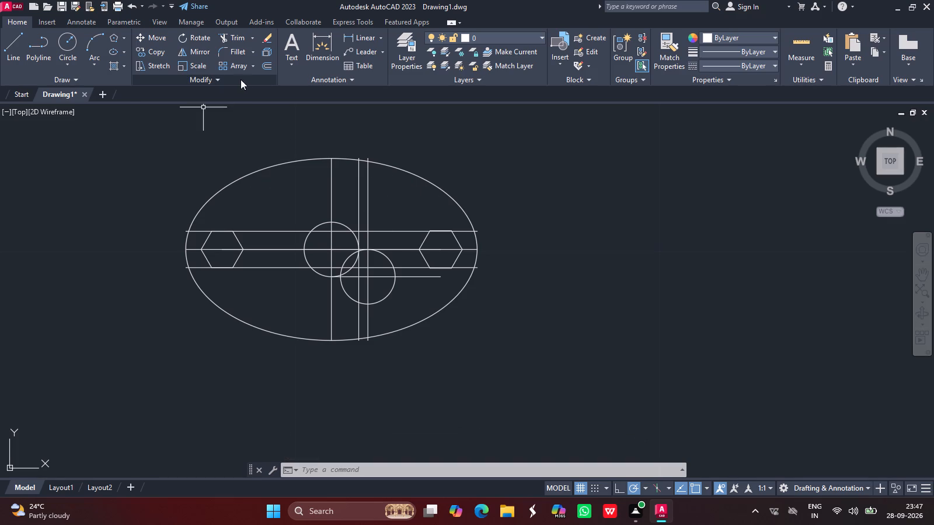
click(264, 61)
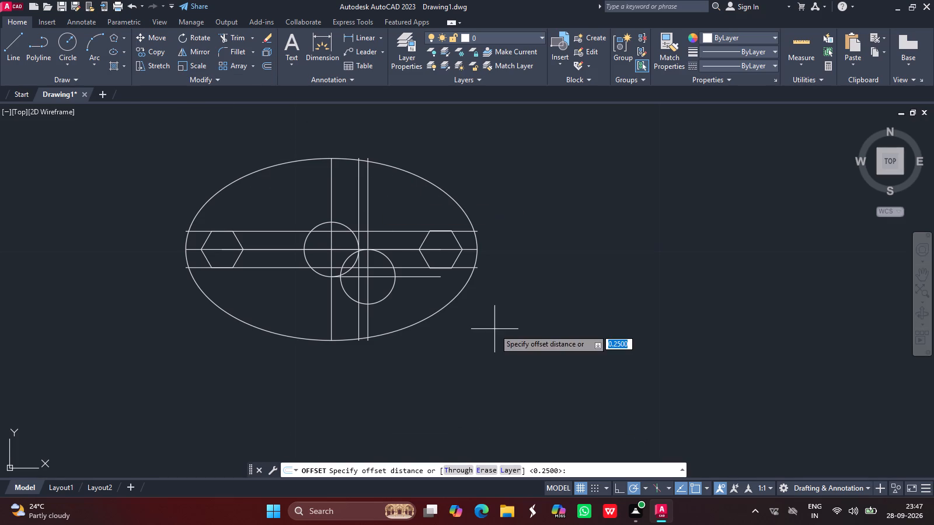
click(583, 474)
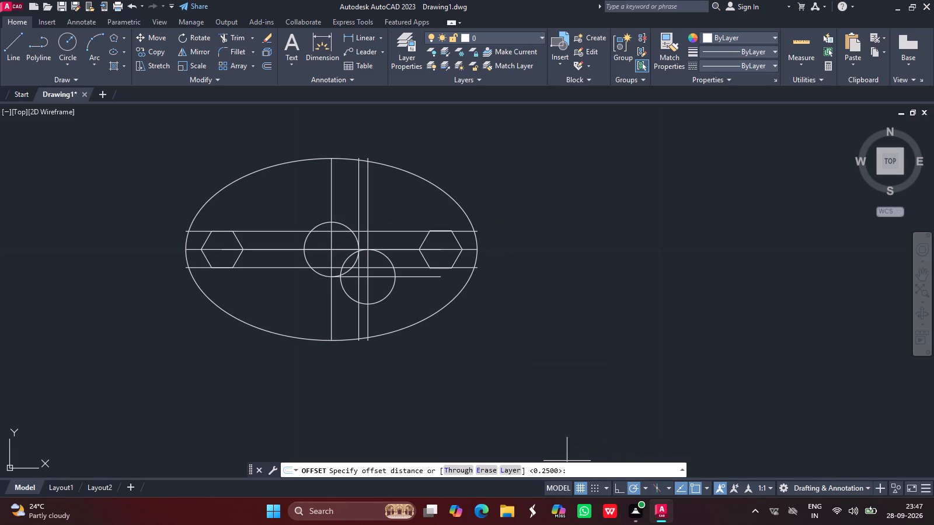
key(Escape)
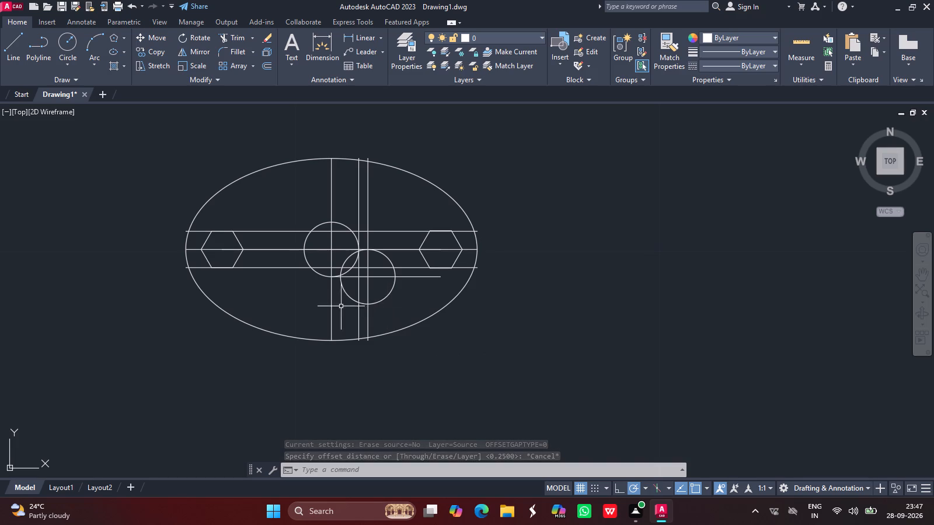
Trim the new 0.75-radius circle, removing its parts above the lower long horizontal line and left of the vertical line through its centre.
click(233, 33)
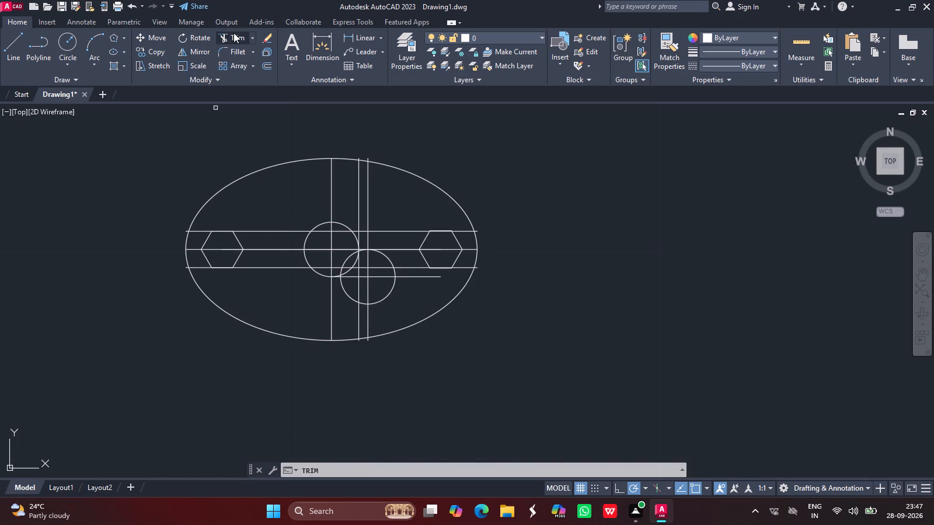
click(350, 258)
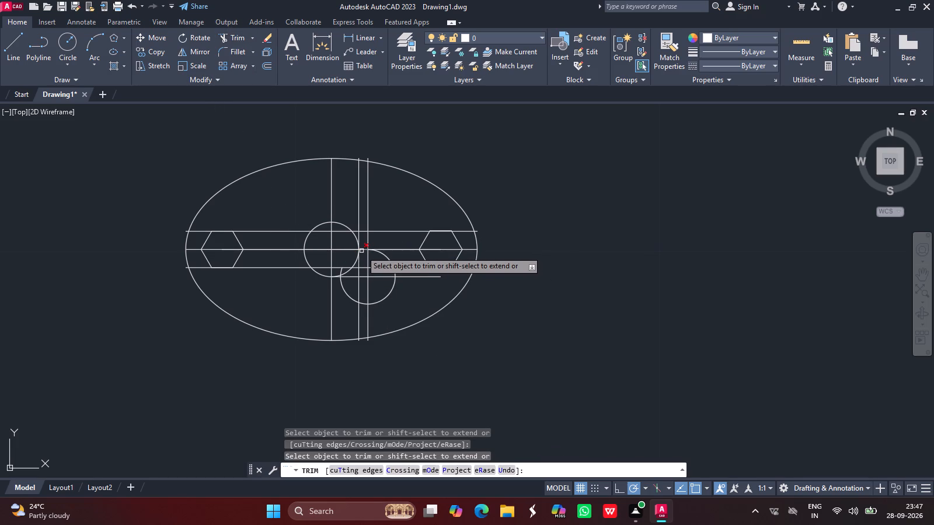
drag(361, 250, 382, 256)
drag(382, 256, 341, 271)
click(341, 271)
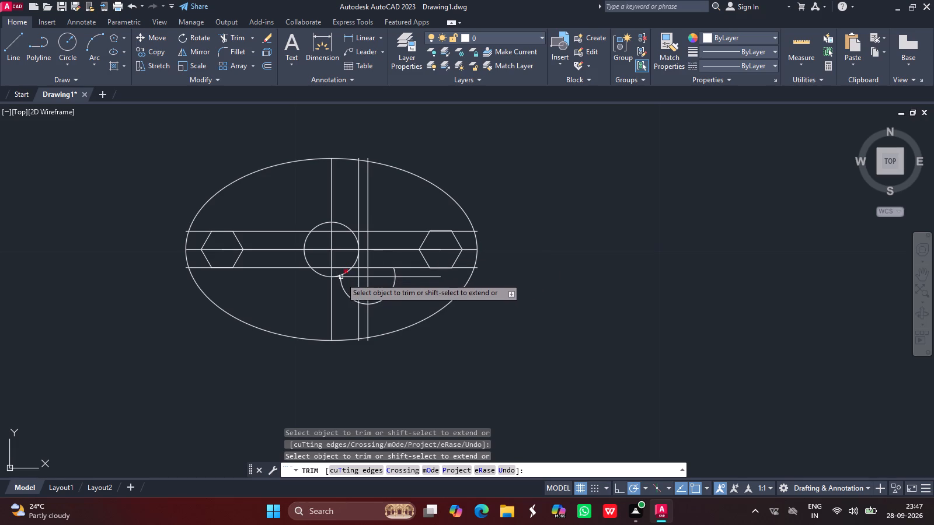
ctrl+scroll(341, 276, up, 2)
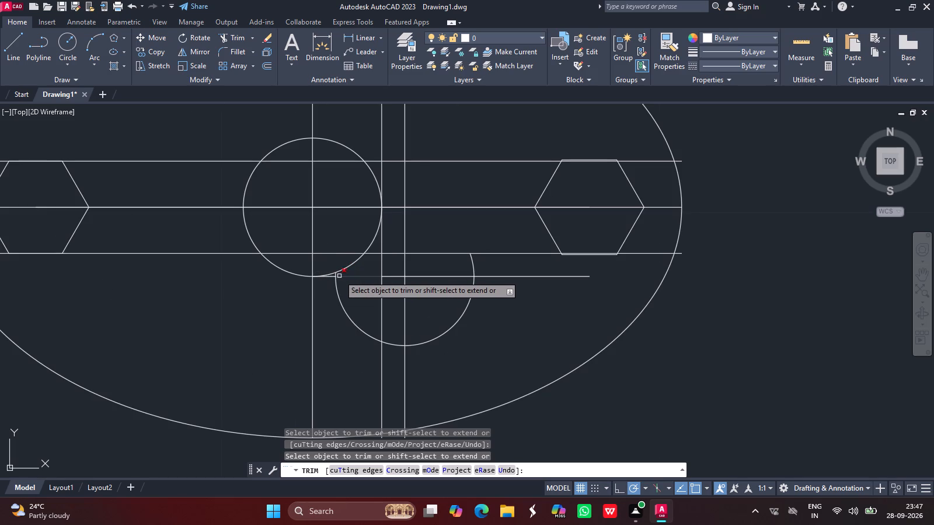
click(336, 274)
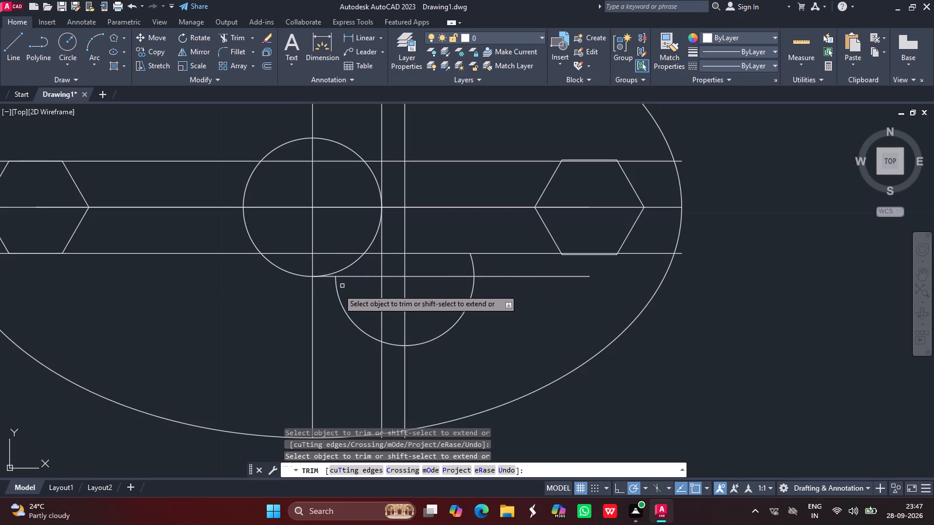
click(337, 292)
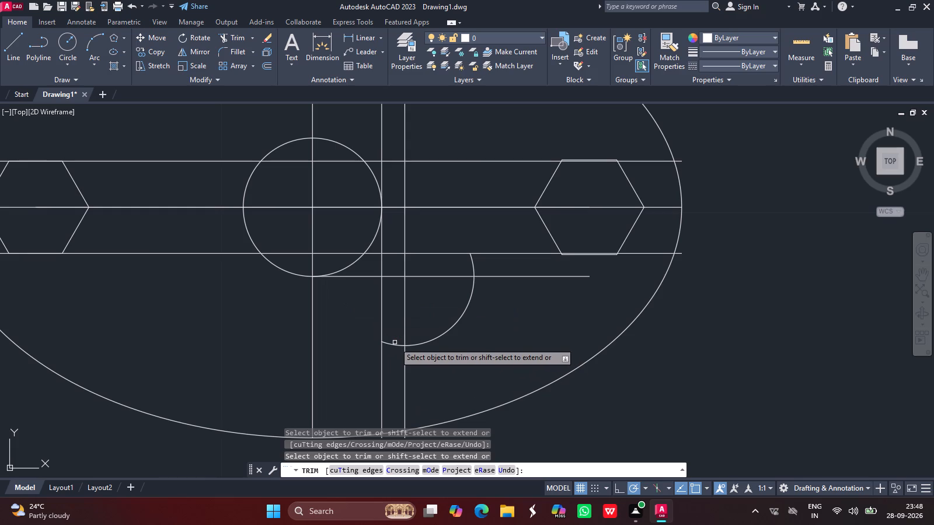
click(395, 342)
click(395, 349)
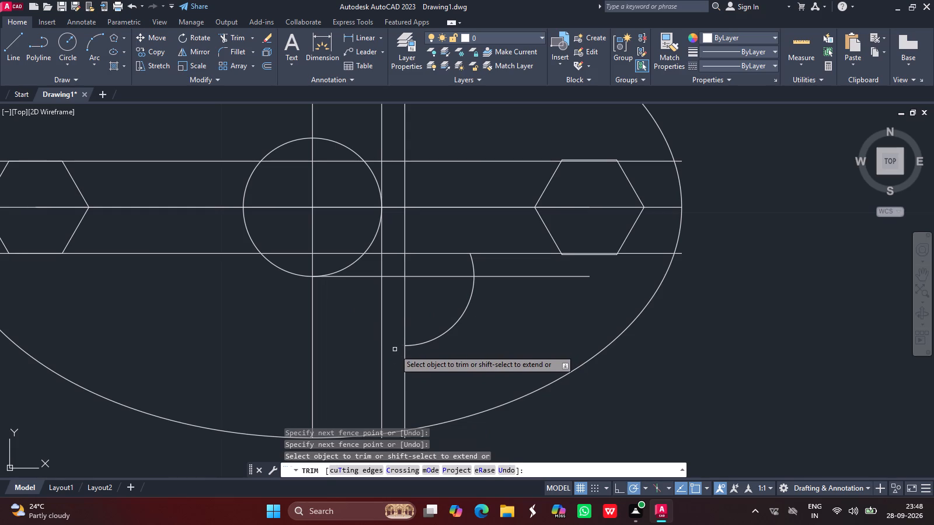
key(Return)
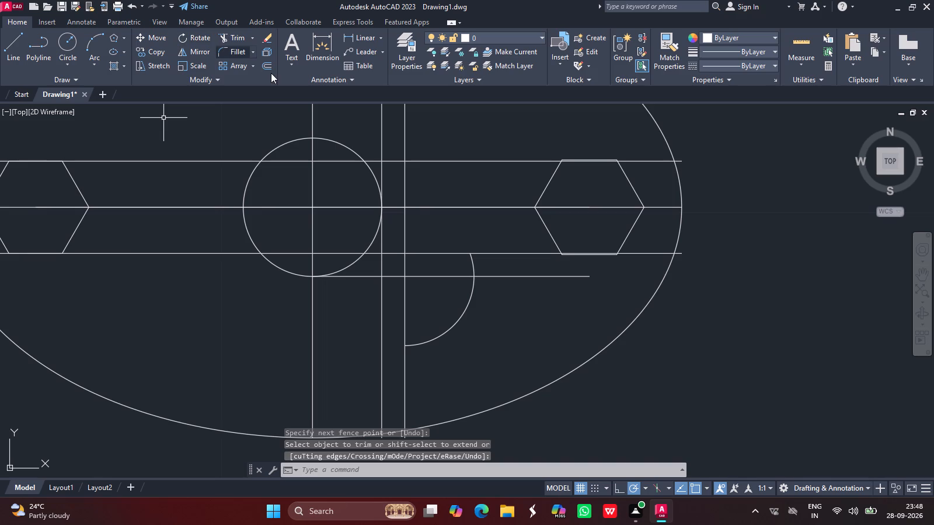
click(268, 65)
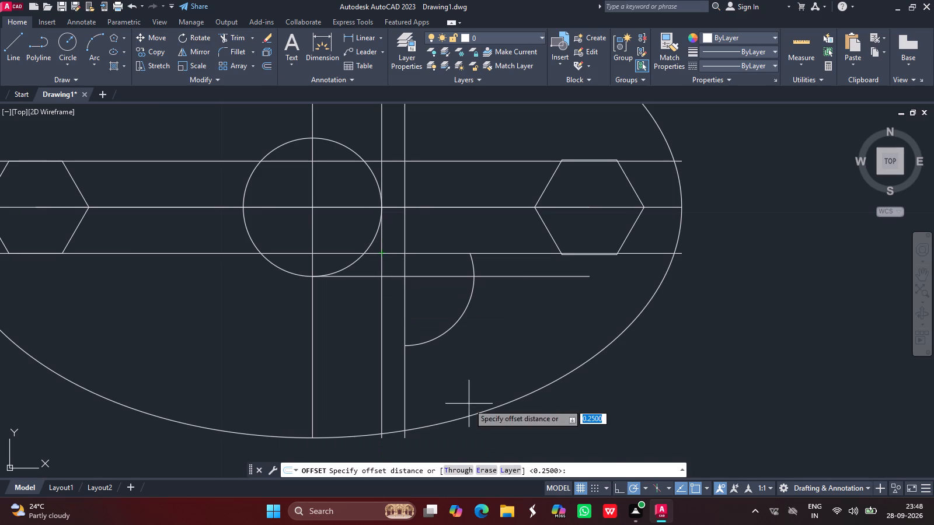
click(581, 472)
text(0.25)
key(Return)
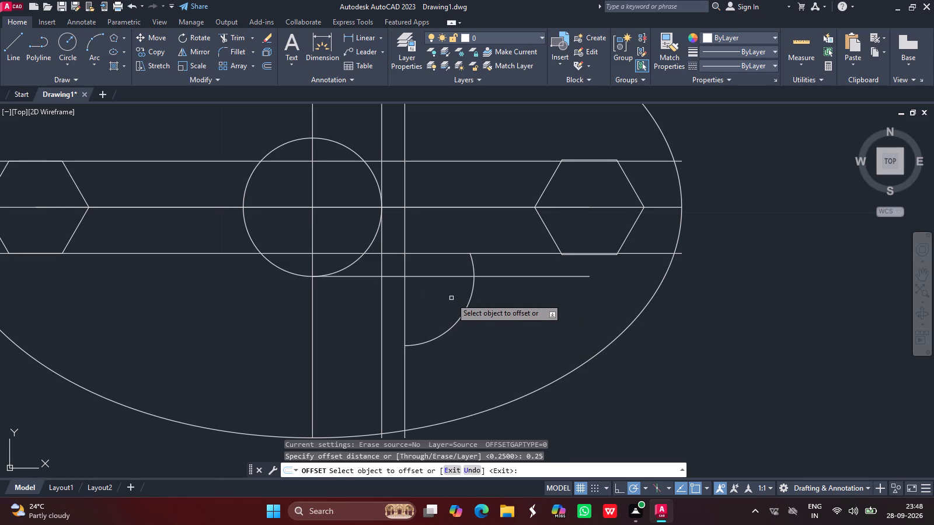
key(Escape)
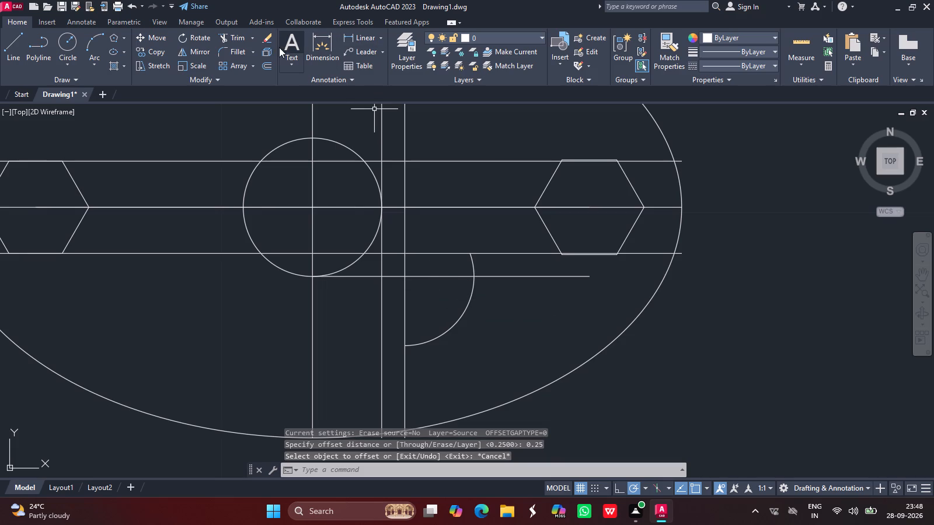
Trim the remaining arc piece above the short lower horizontal line, leaving a quarter arc.
click(227, 31)
click(229, 37)
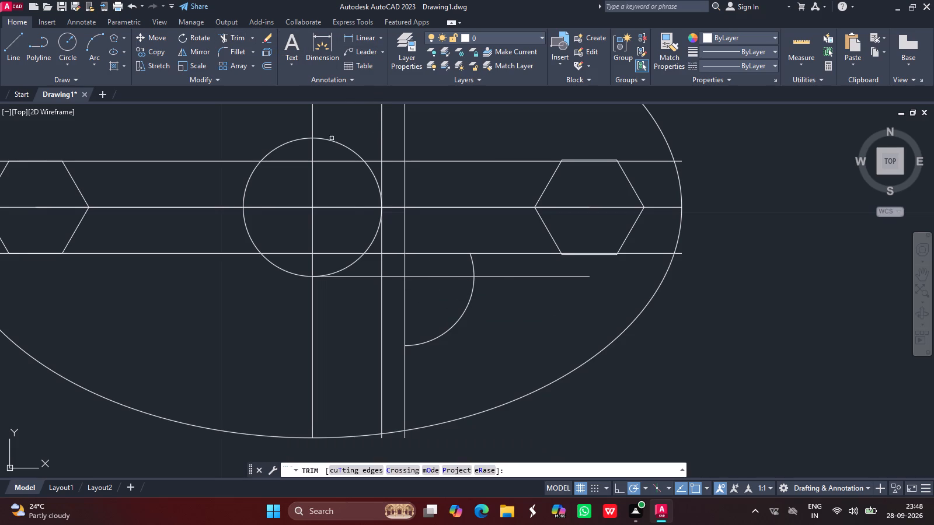
click(474, 266)
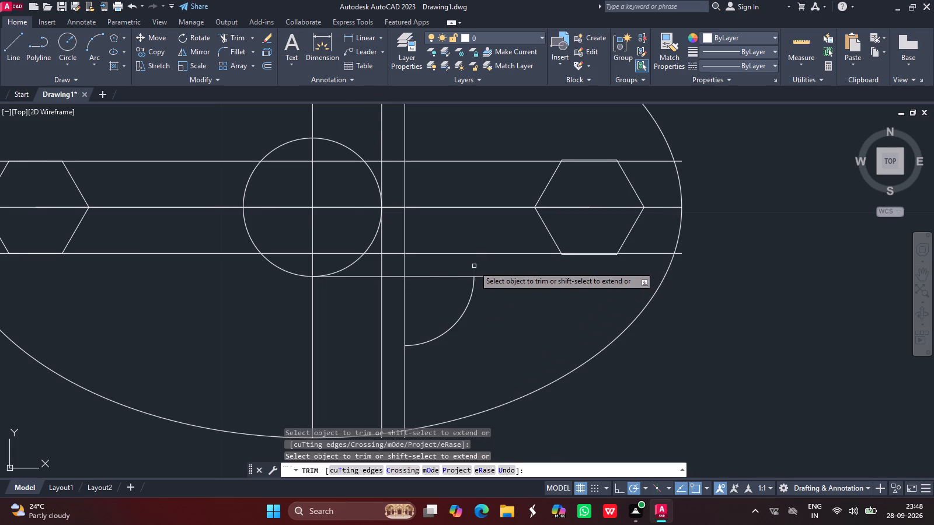
key(Return)
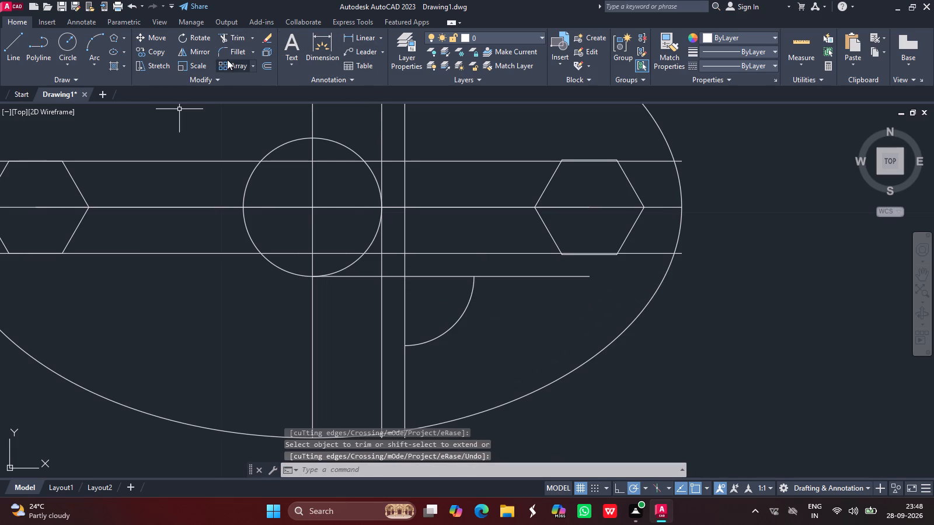
Offset the quarter arc by 0.25 to both its inner and outer sides.
click(266, 67)
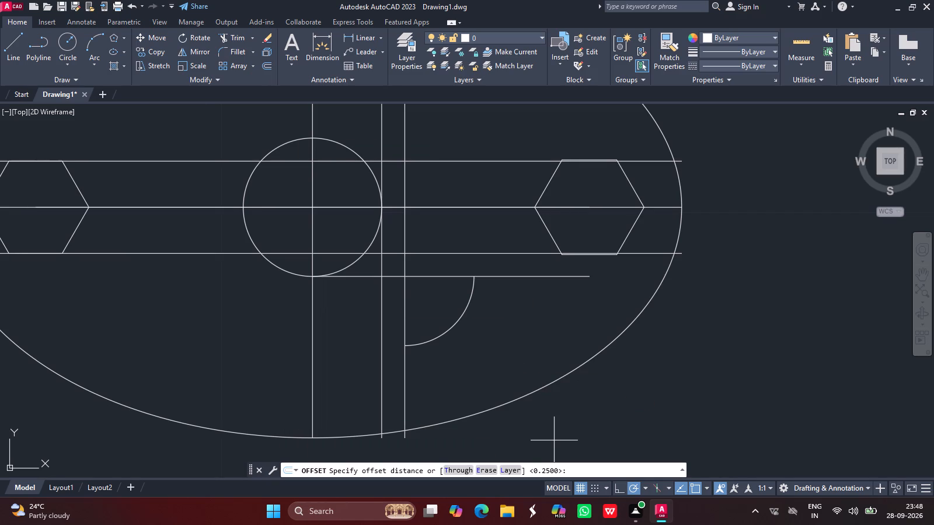
key(Return)
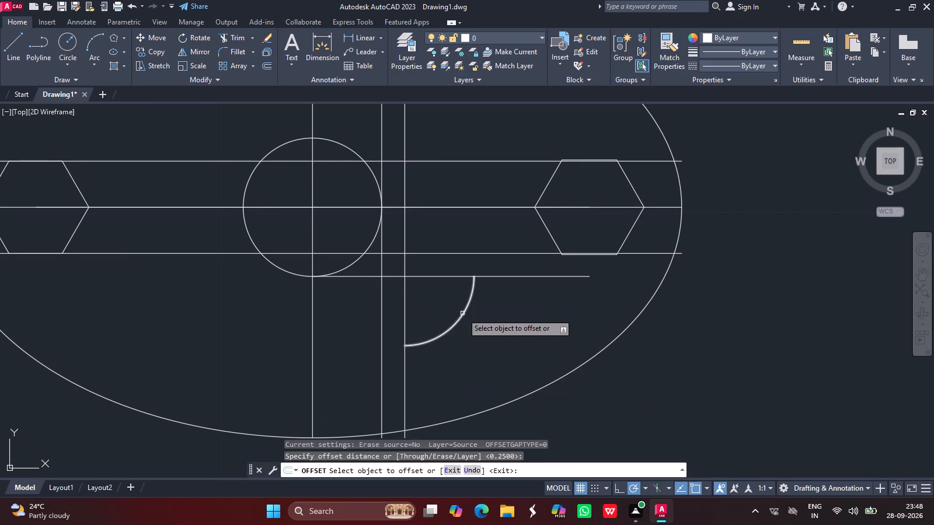
drag(462, 313, 451, 306)
drag(451, 306, 458, 324)
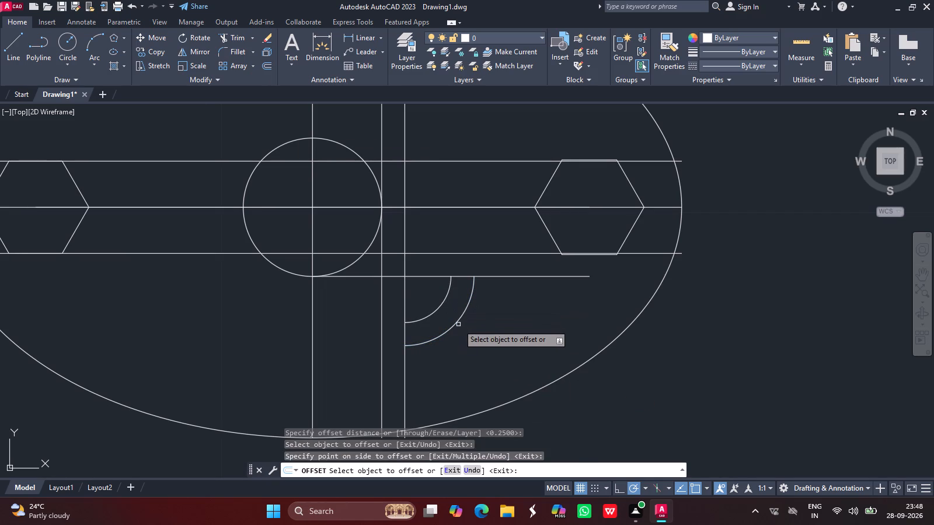
drag(458, 322, 465, 331)
click(465, 331)
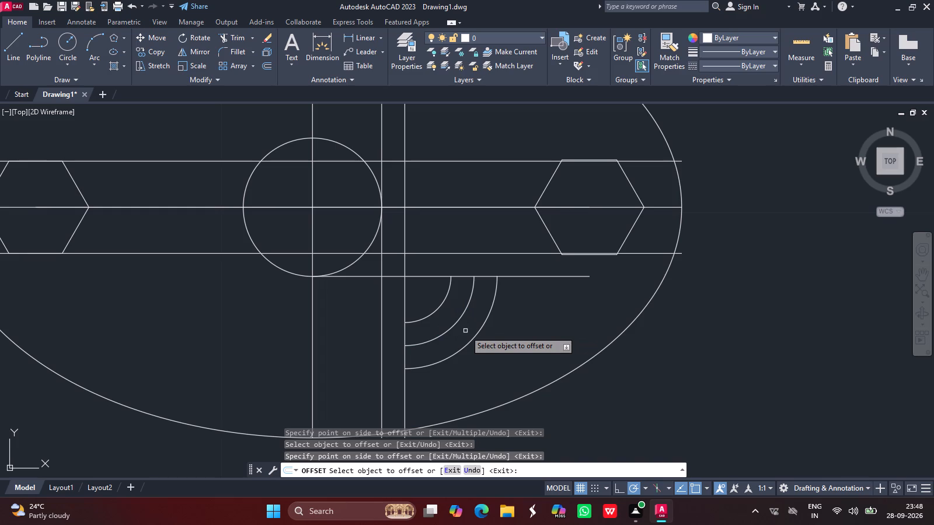
key(Return)
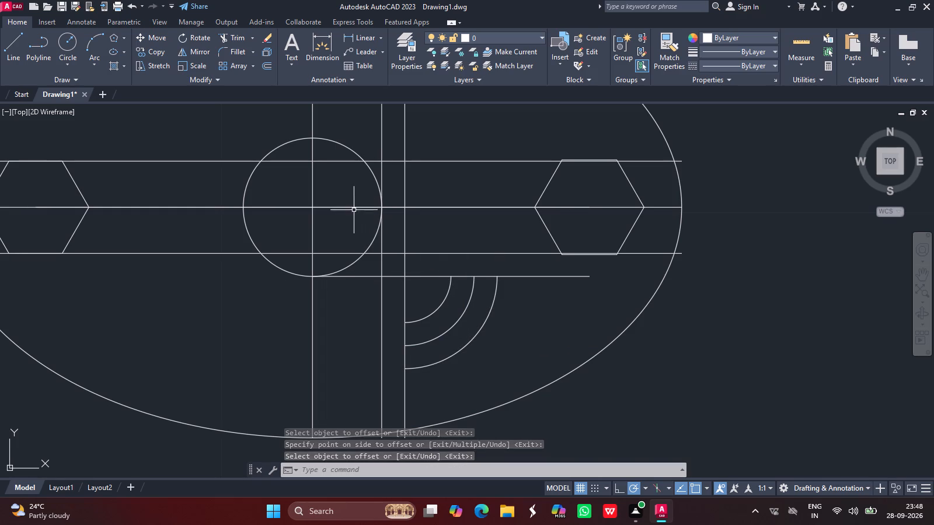
Draw a vertical line 0.25 long from the middle arc's upper end up to the lower long horizontal line.
click(15, 38)
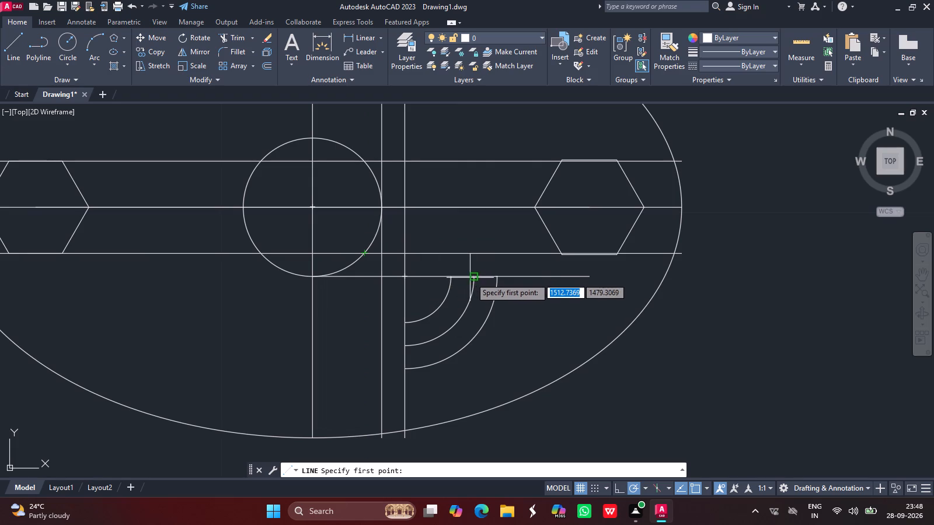
drag(473, 278, 475, 256)
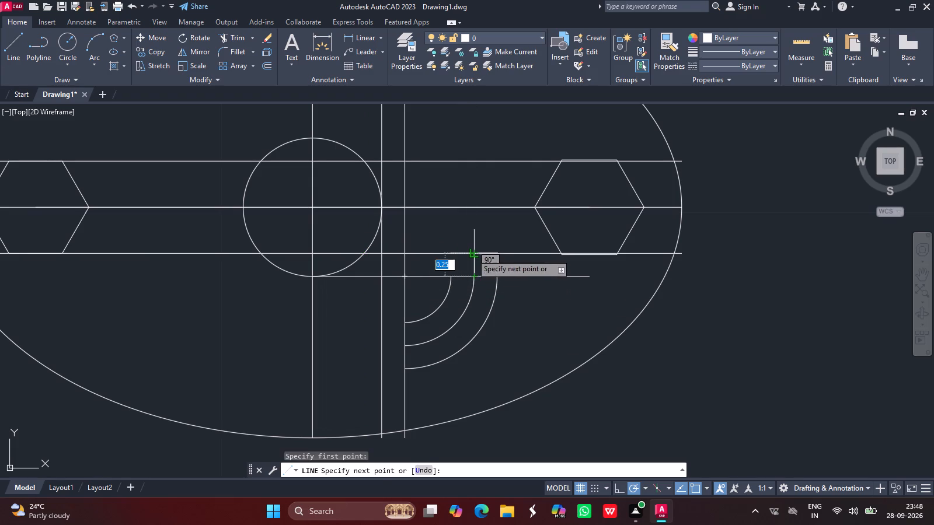
click(476, 254)
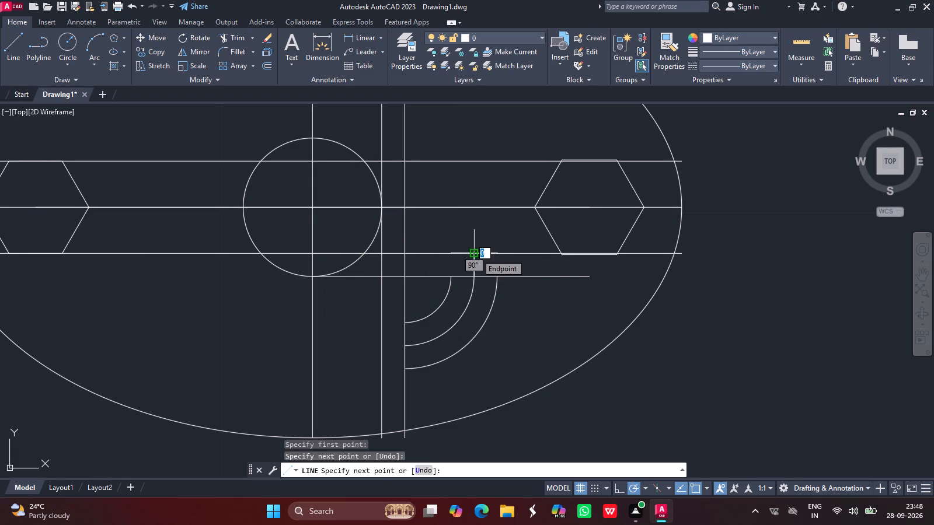
key(Return)
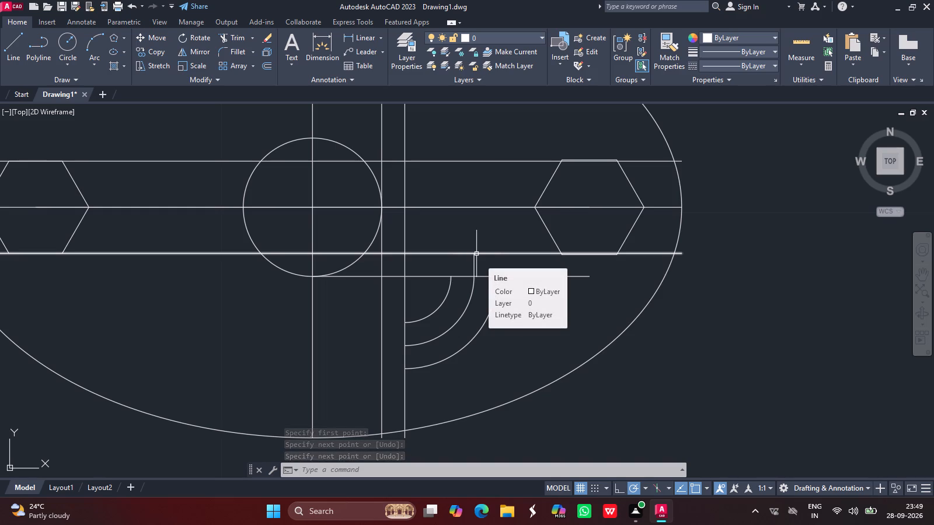
Draw a circle of radius 0.25 centred on the upper end of the short vertical line.
click(63, 40)
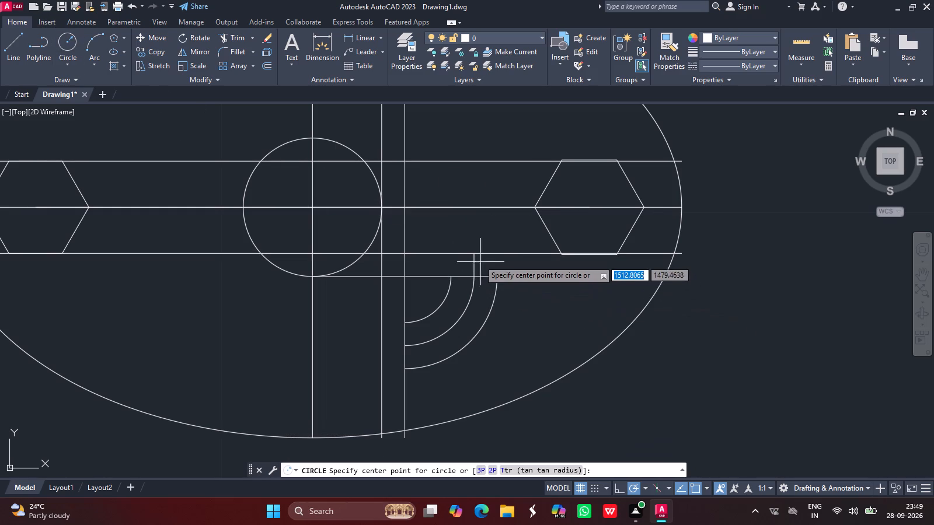
drag(476, 253, 458, 236)
text(0.25)
key(Return)
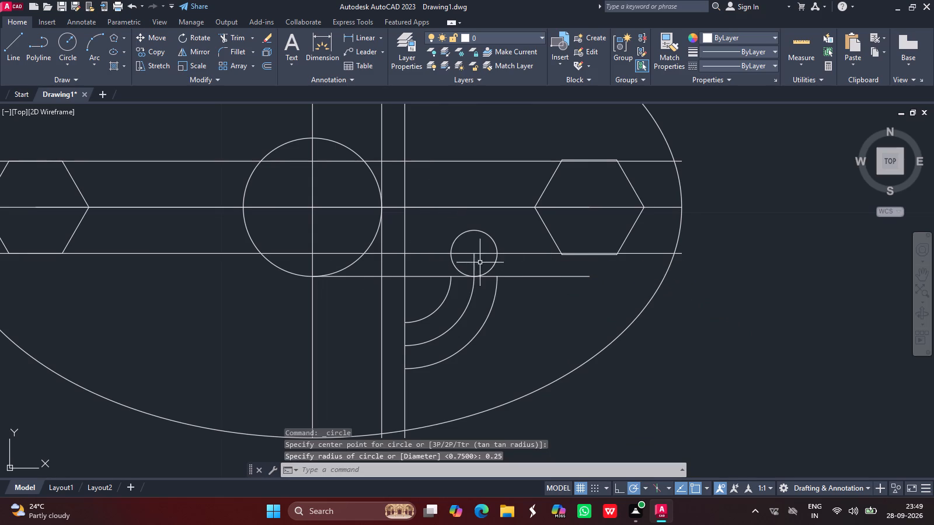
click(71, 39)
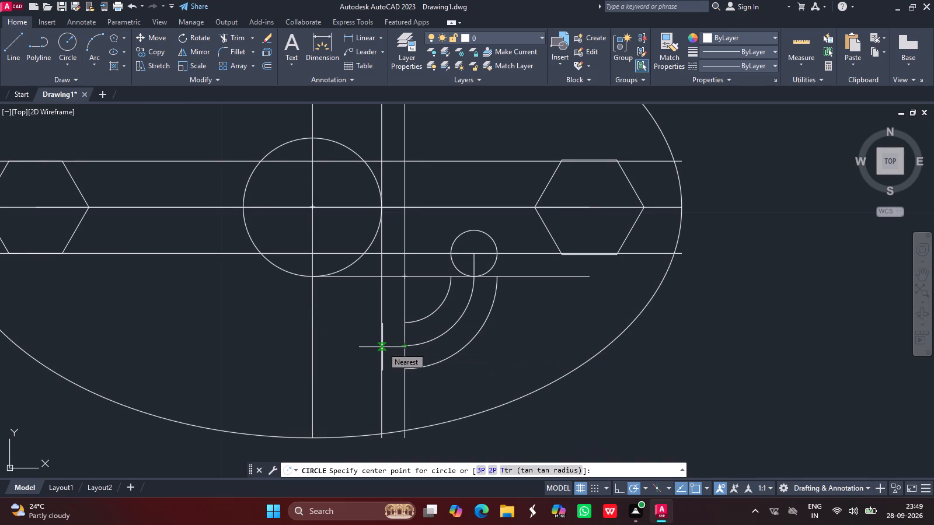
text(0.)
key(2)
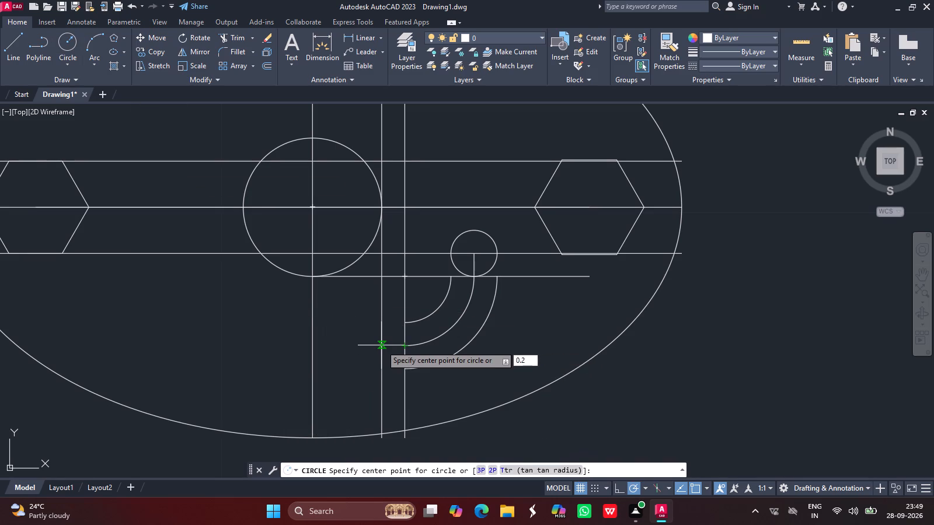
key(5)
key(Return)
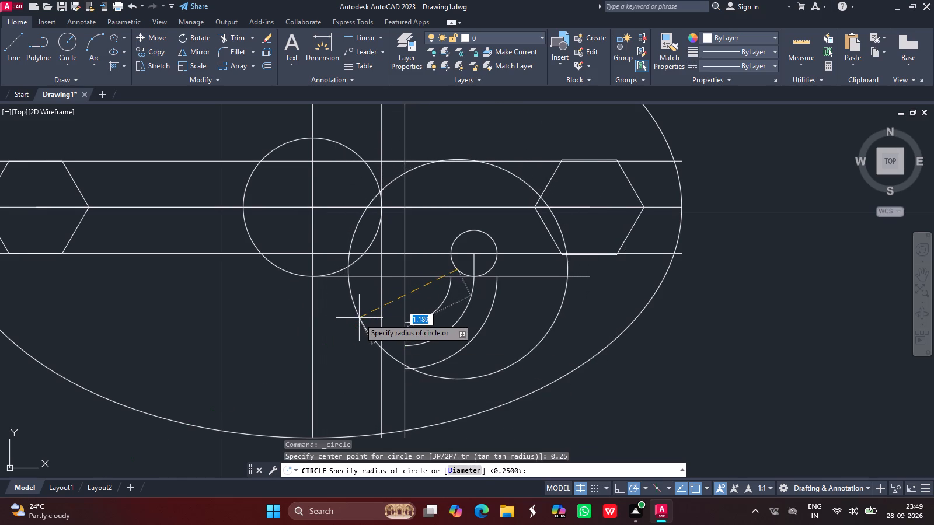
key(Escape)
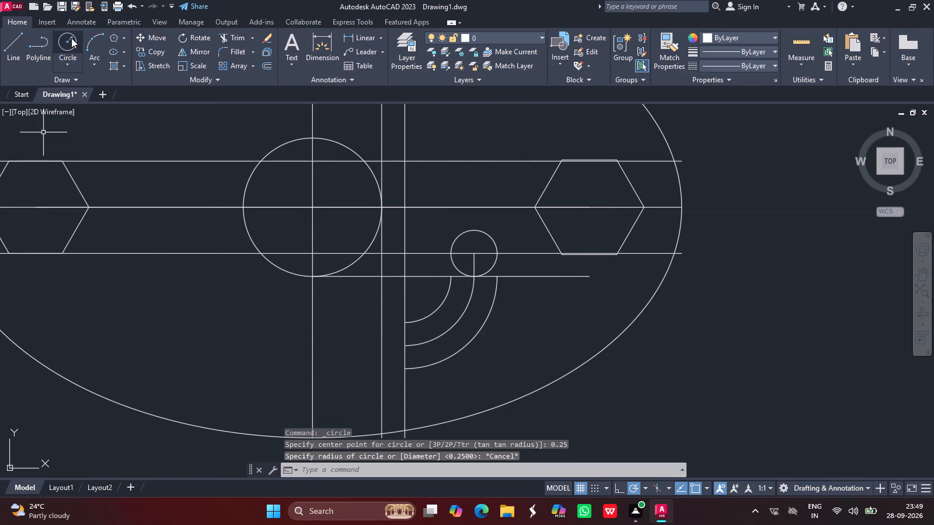
Draw a circle of radius 0.25 centred 0.25 to the left of the middle arc's lower end.
click(71, 38)
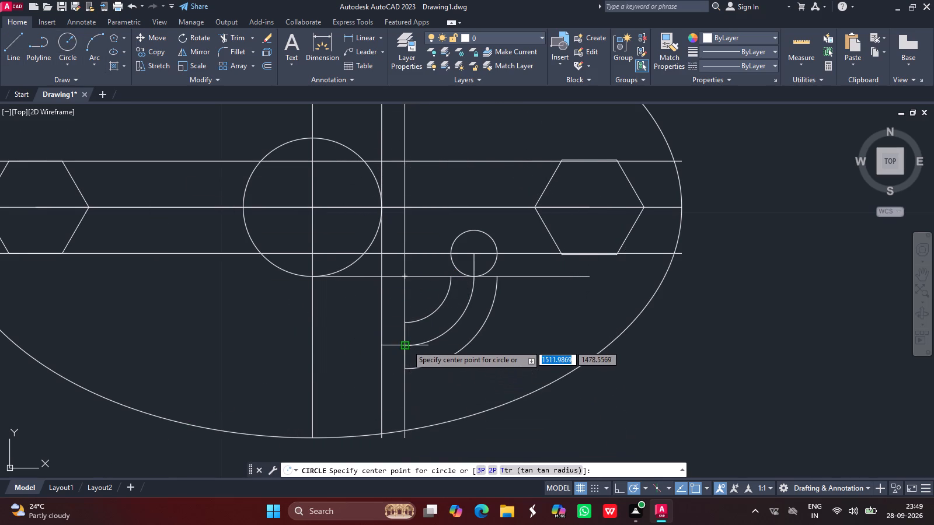
text(0.25)
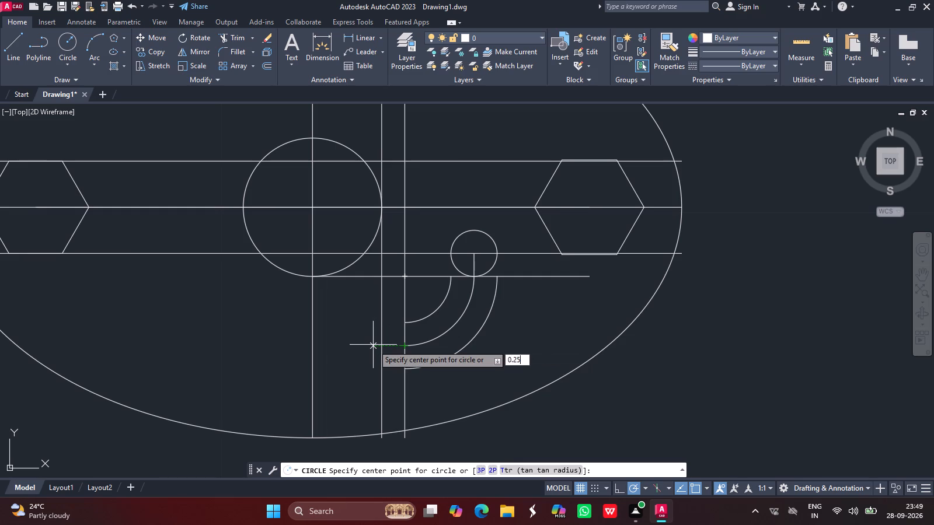
key(Return)
text(0.25)
key(Return)
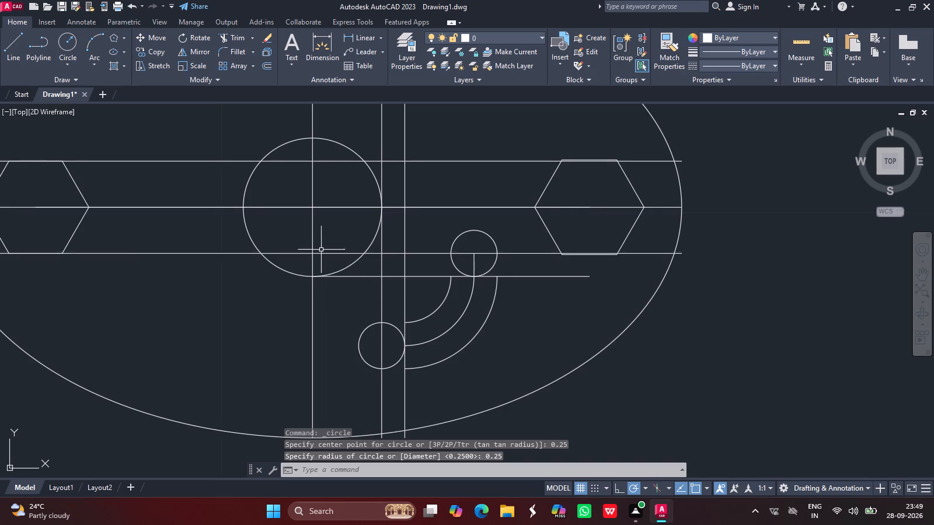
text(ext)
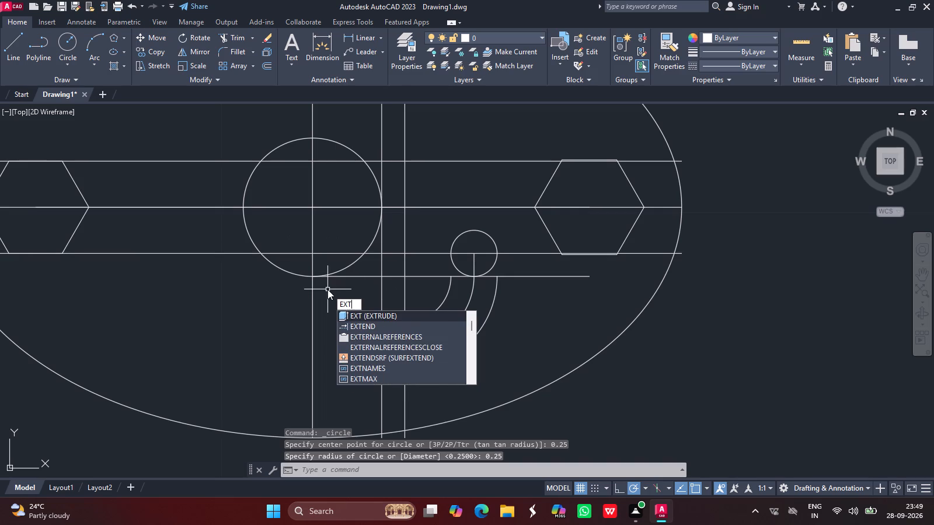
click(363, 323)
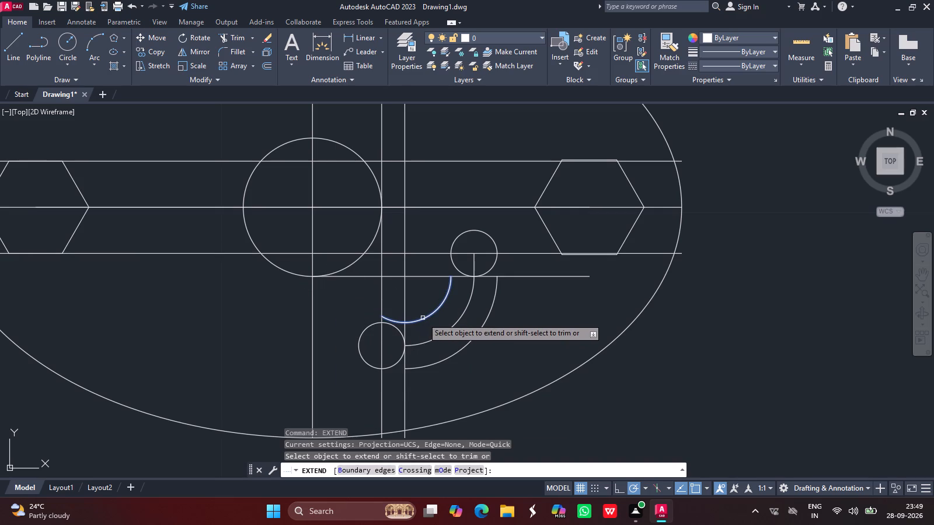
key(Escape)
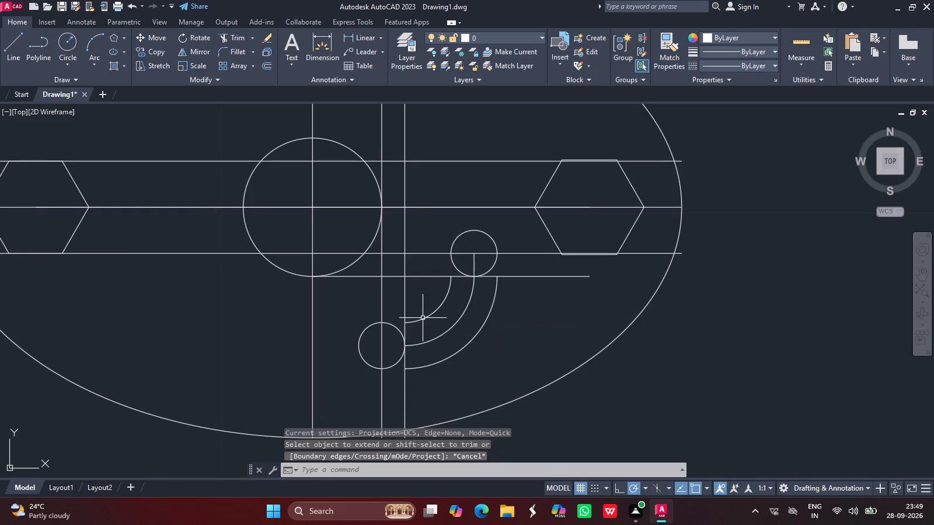
Draw horizontal lines 0.25 long from the inner and outer arcs' lower ends to the top and bottom of the lower small circle.
click(6, 46)
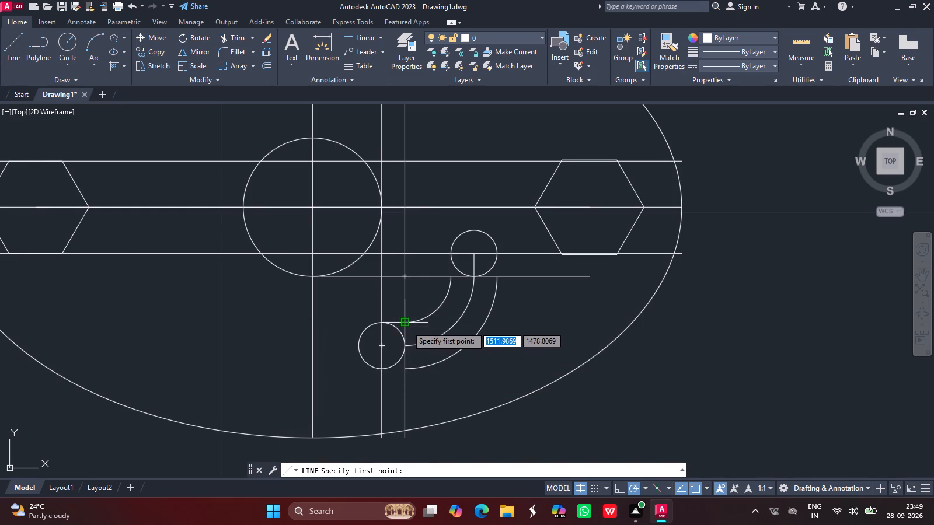
drag(407, 326, 384, 323)
click(384, 323)
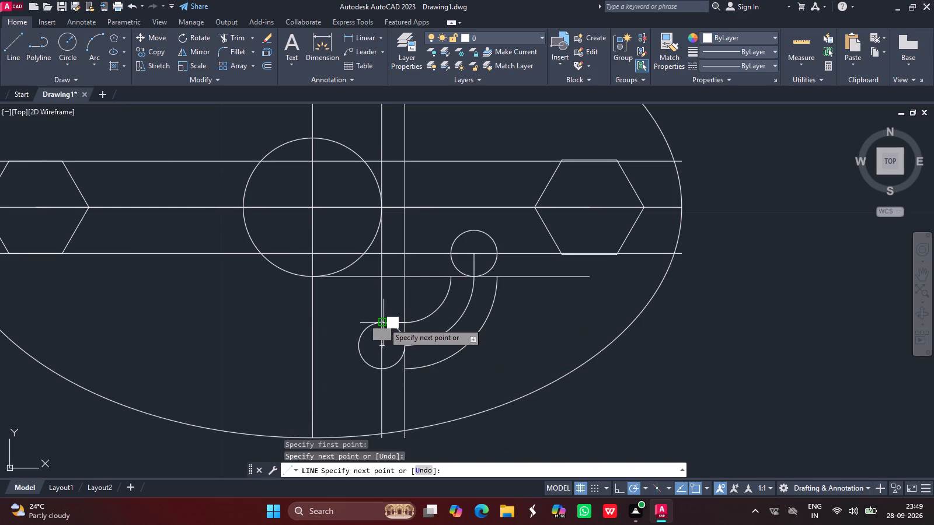
key(Return)
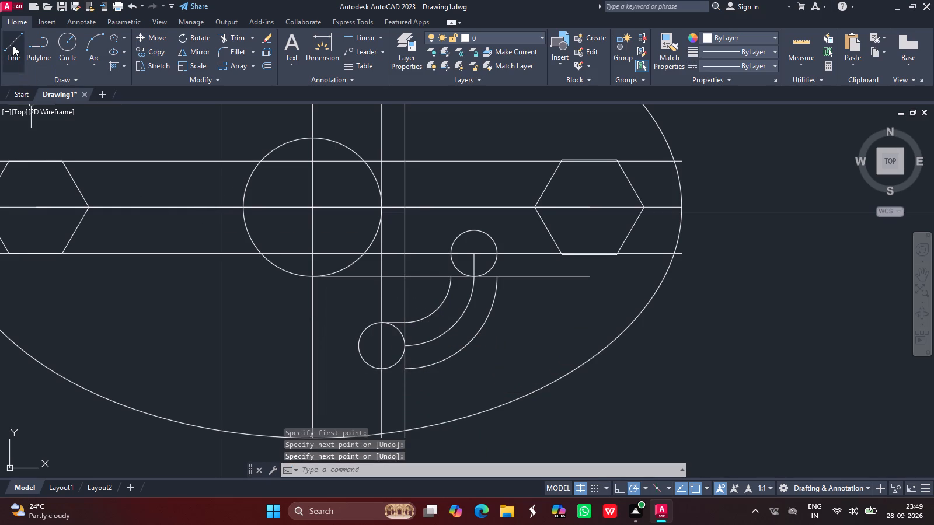
click(11, 44)
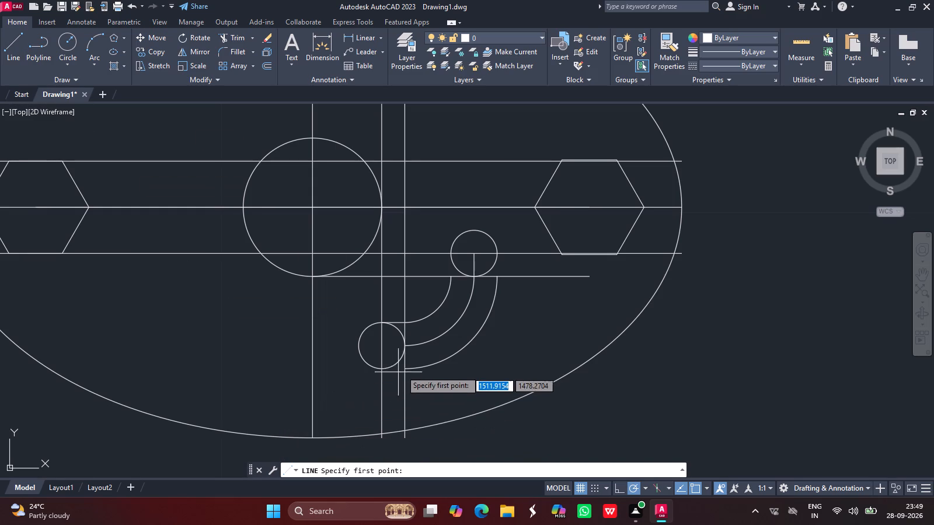
drag(407, 367, 384, 369)
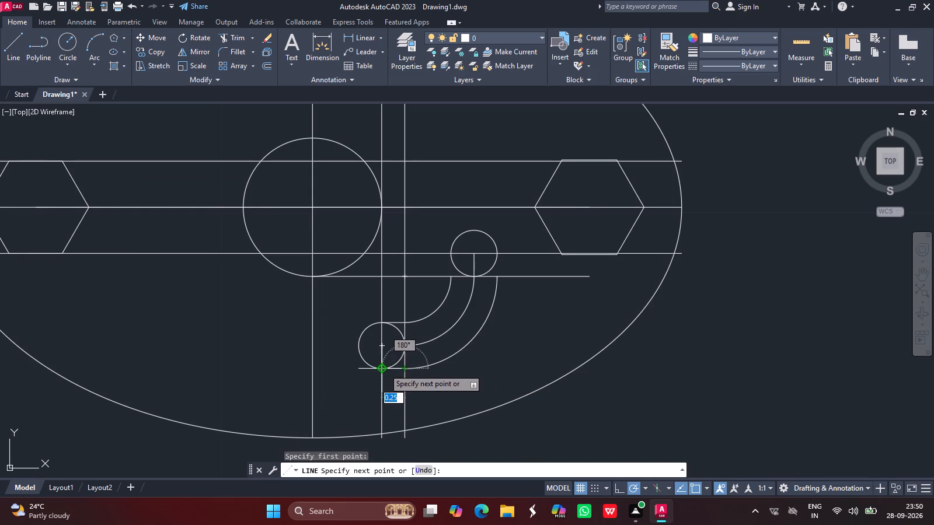
click(384, 369)
key(Return)
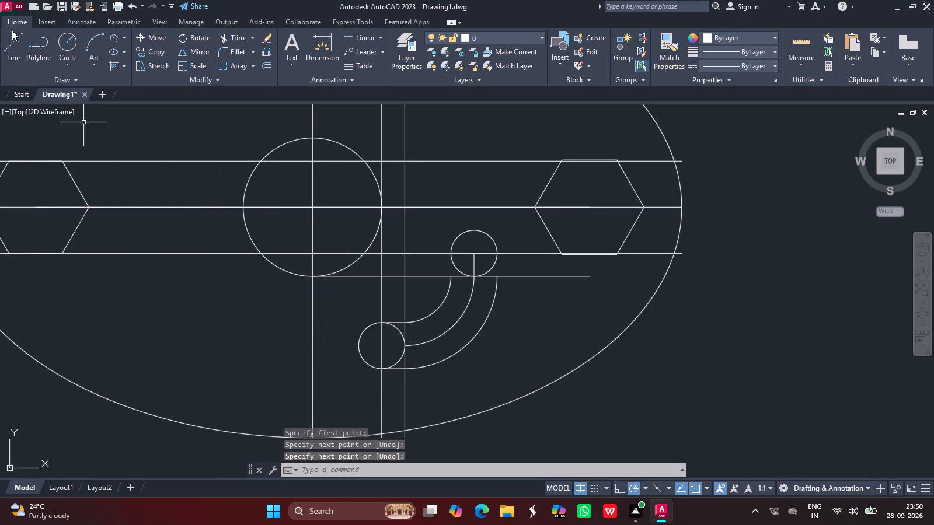
Draw vertical lines 0.25 long from the inner and outer arcs' upper ends to the two sides of the upper small circle.
click(11, 41)
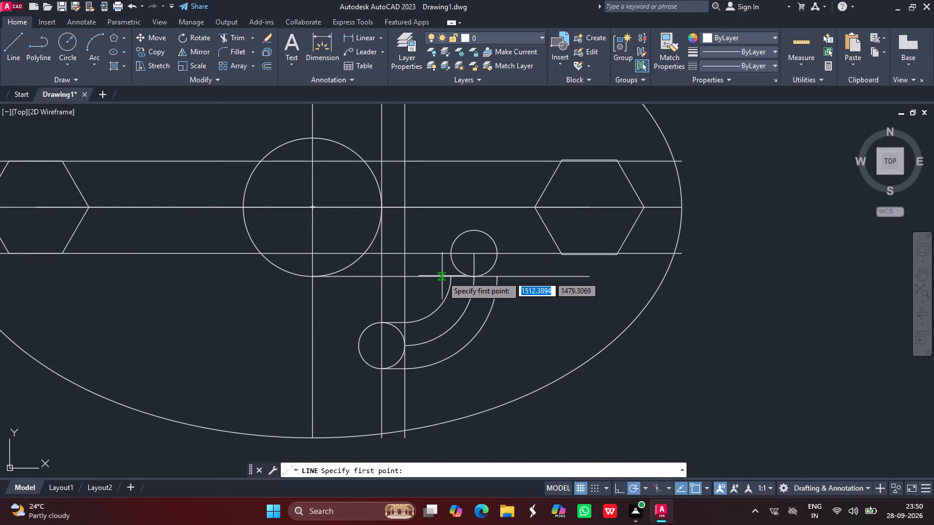
drag(450, 276, 451, 251)
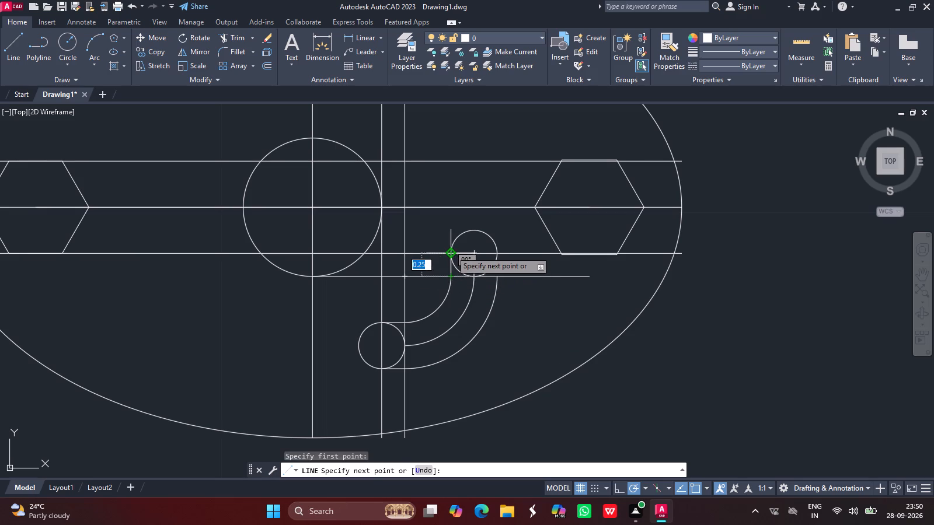
click(451, 251)
key(Return)
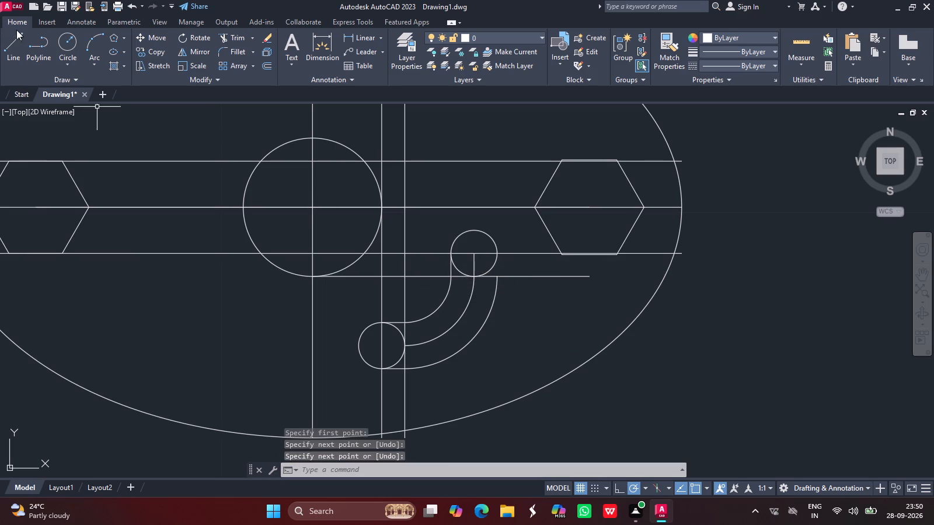
click(21, 40)
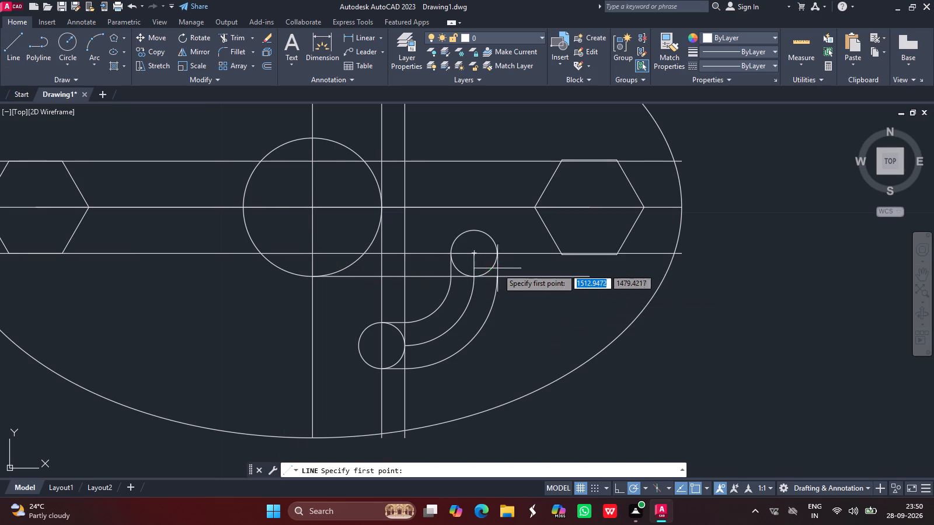
drag(497, 275, 496, 258)
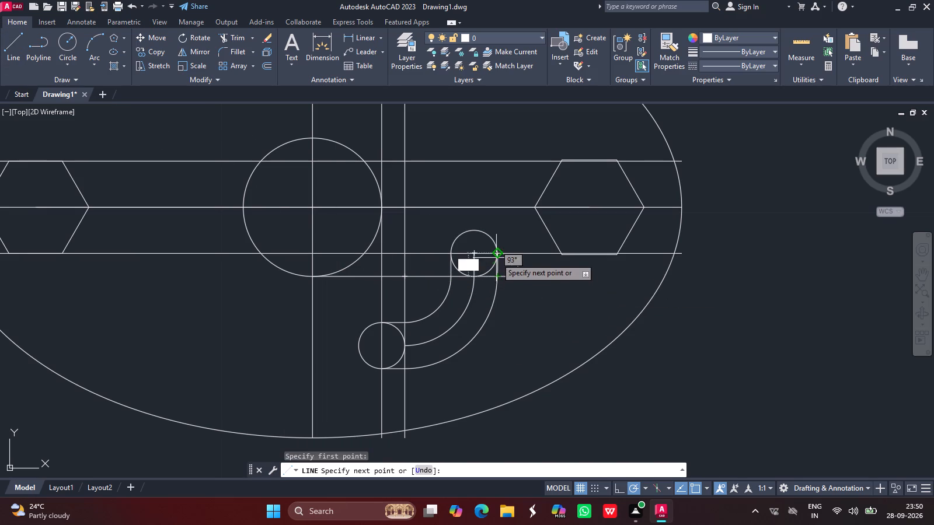
drag(496, 258, 497, 255)
click(497, 255)
key(Return)
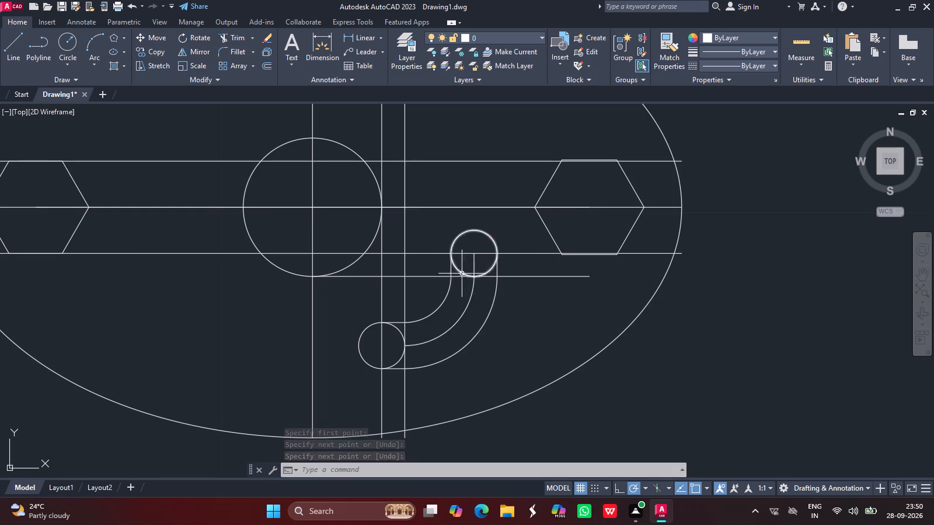
Delete the short lower horizontal line and the lower long horizontal construction line.
click(397, 276)
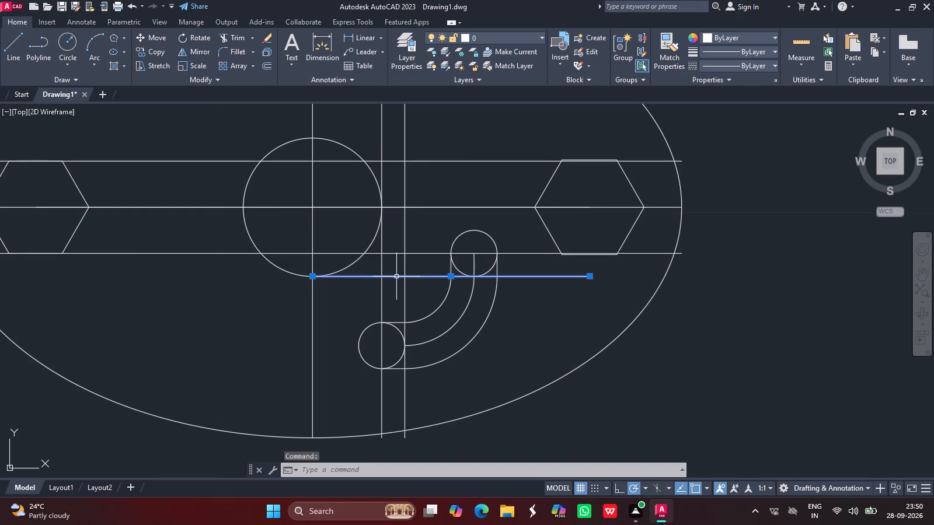
click(395, 253)
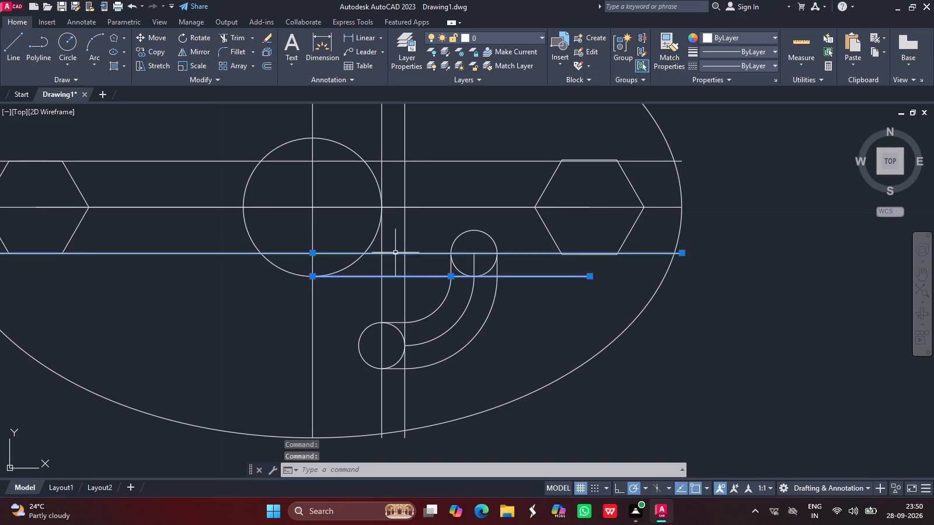
key(Delete)
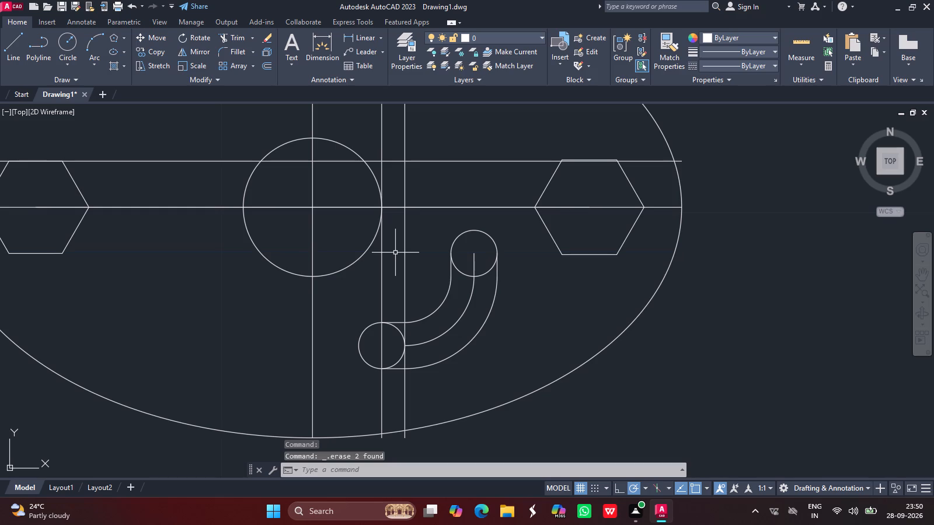
Trim the inner halves of both small circles, leaving rounded ends on the curved slot.
click(233, 41)
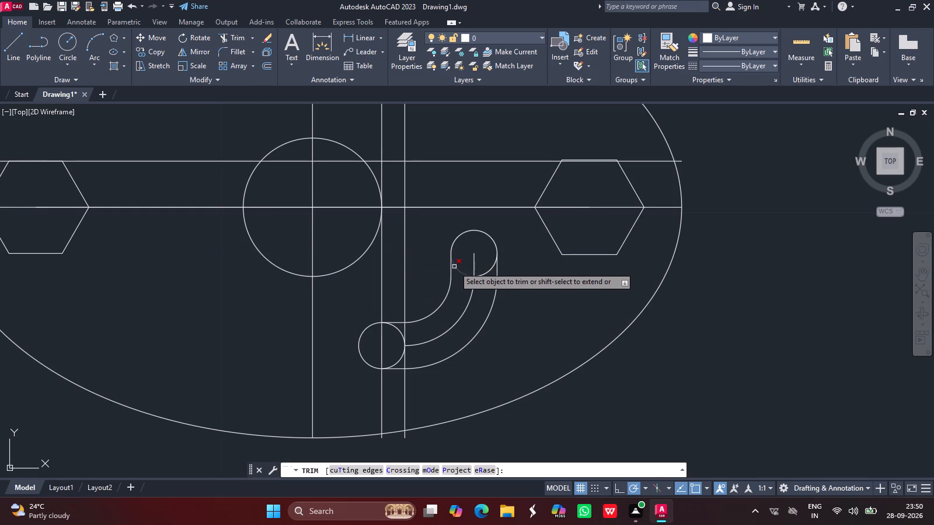
drag(454, 267, 487, 272)
click(487, 272)
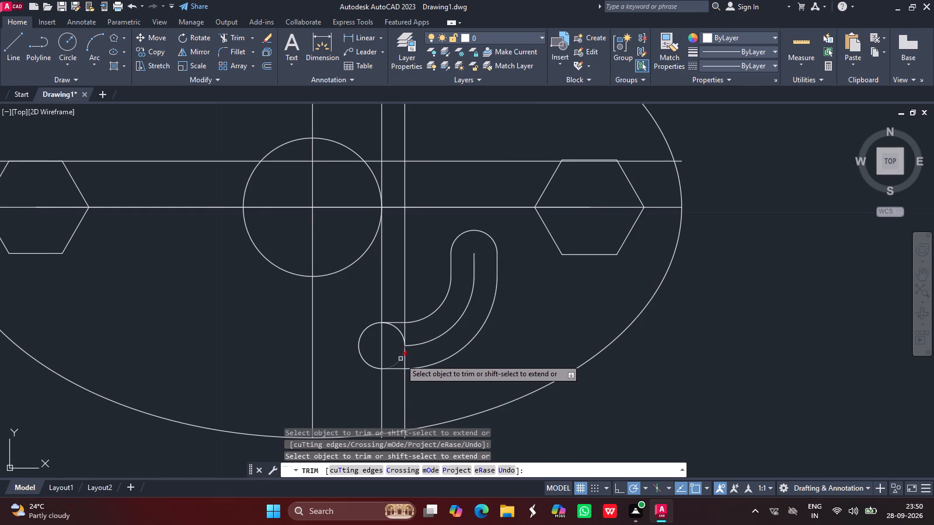
drag(400, 359, 398, 326)
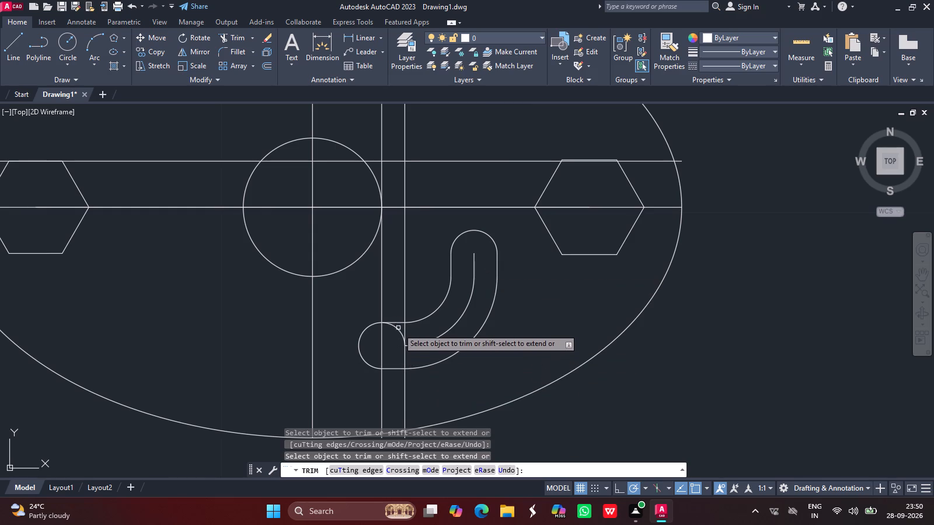
click(398, 332)
key(Return)
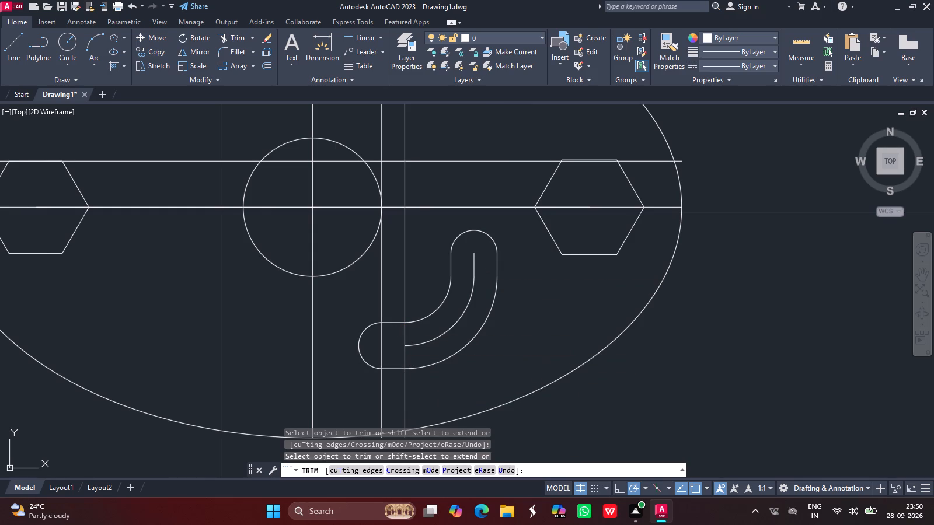
Delete the short vertical line above the middle arc's upper end.
click(473, 259)
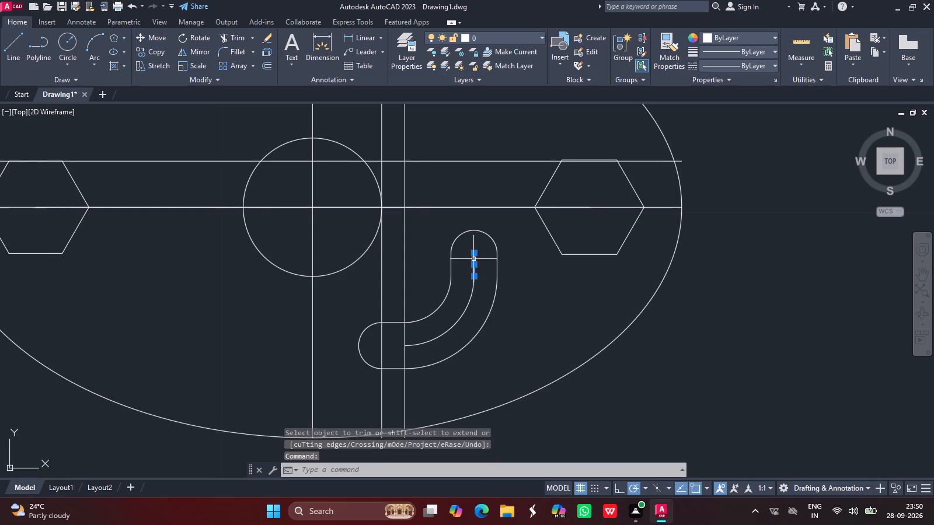
key(Delete)
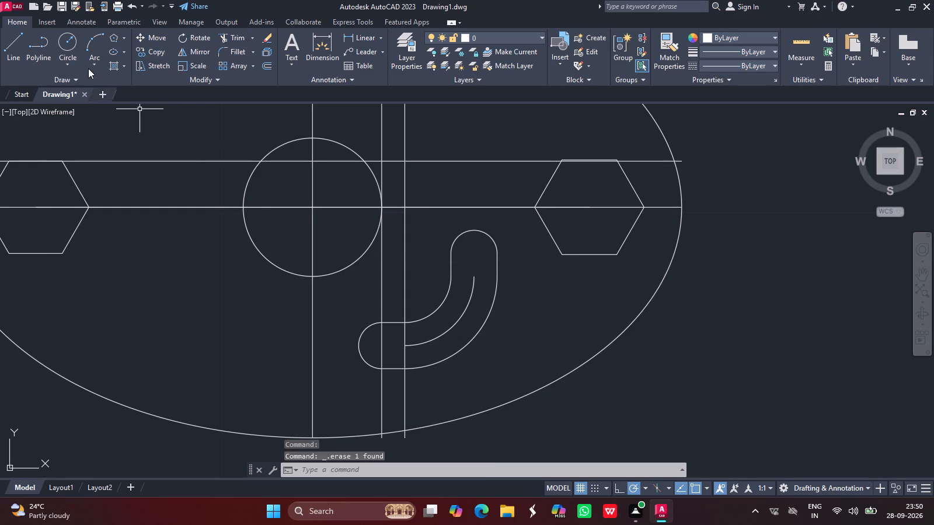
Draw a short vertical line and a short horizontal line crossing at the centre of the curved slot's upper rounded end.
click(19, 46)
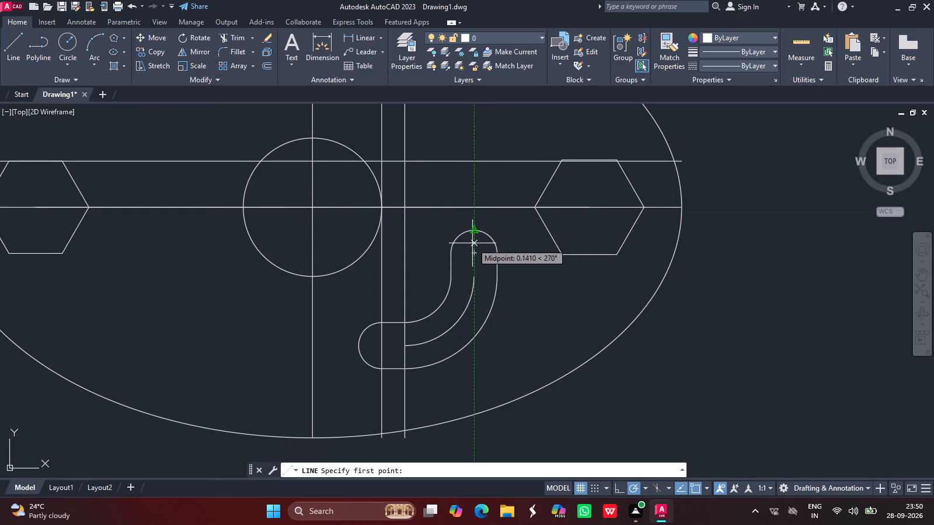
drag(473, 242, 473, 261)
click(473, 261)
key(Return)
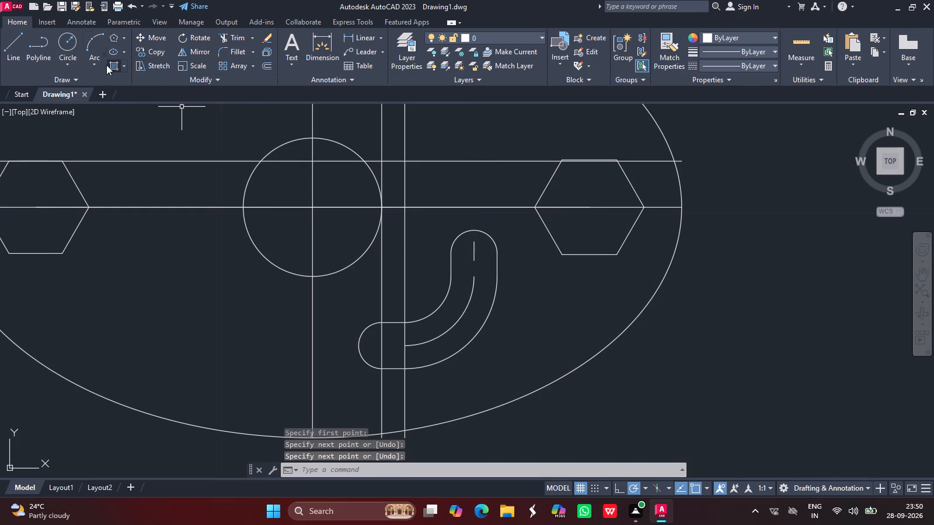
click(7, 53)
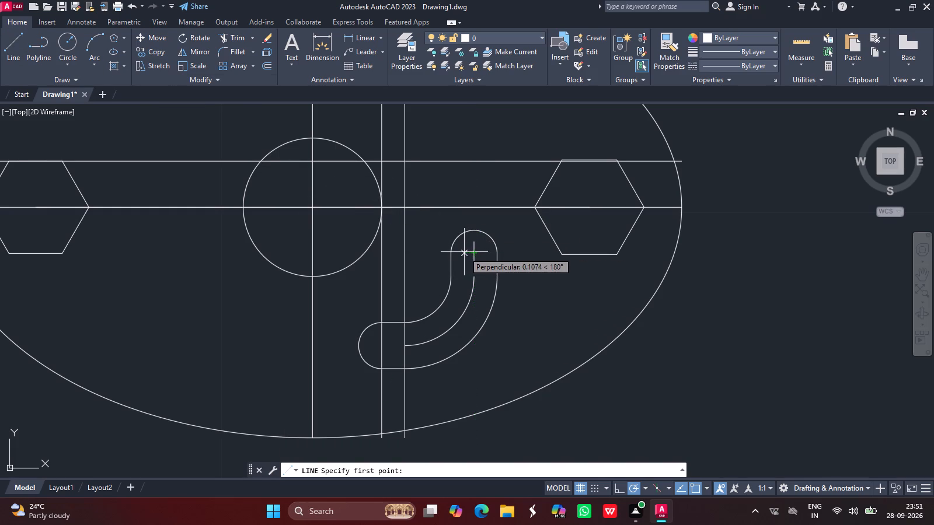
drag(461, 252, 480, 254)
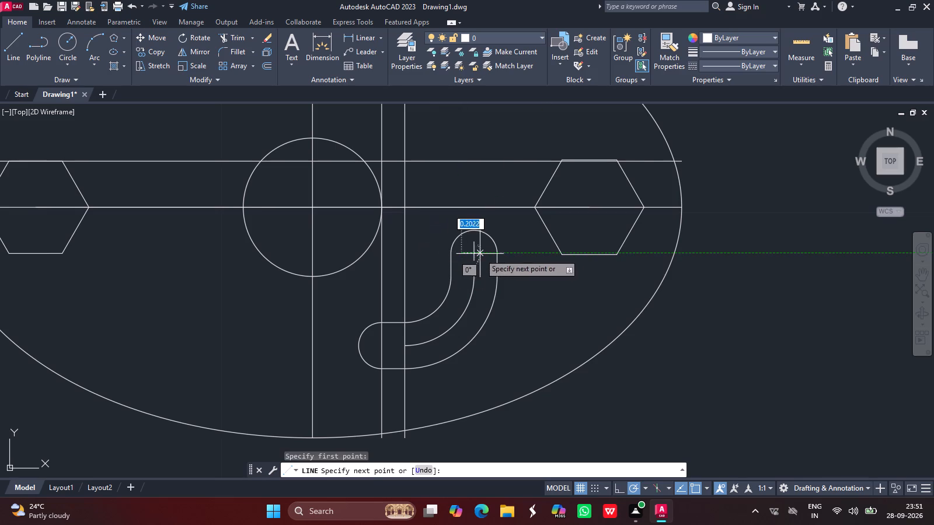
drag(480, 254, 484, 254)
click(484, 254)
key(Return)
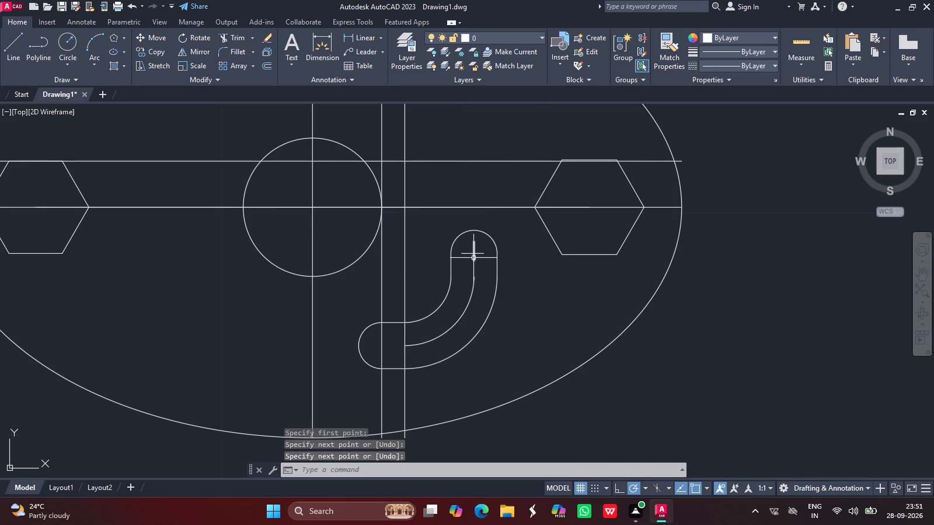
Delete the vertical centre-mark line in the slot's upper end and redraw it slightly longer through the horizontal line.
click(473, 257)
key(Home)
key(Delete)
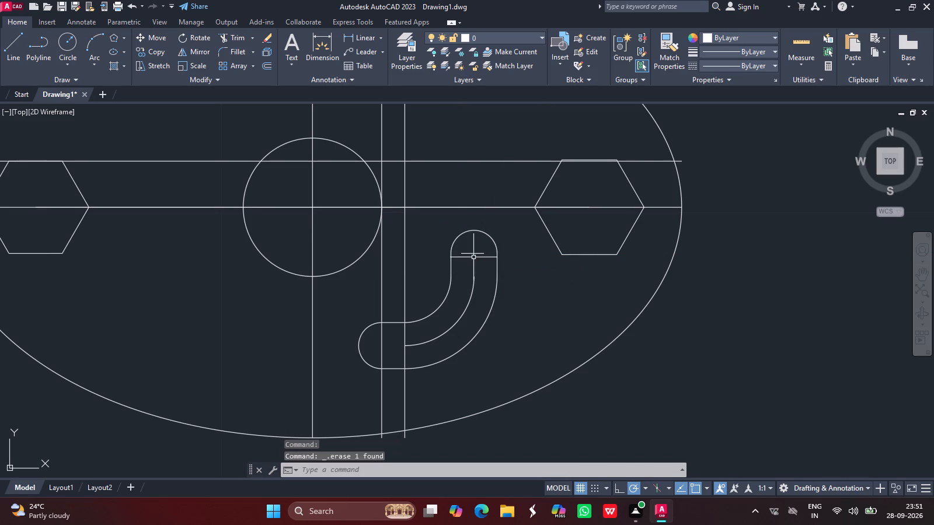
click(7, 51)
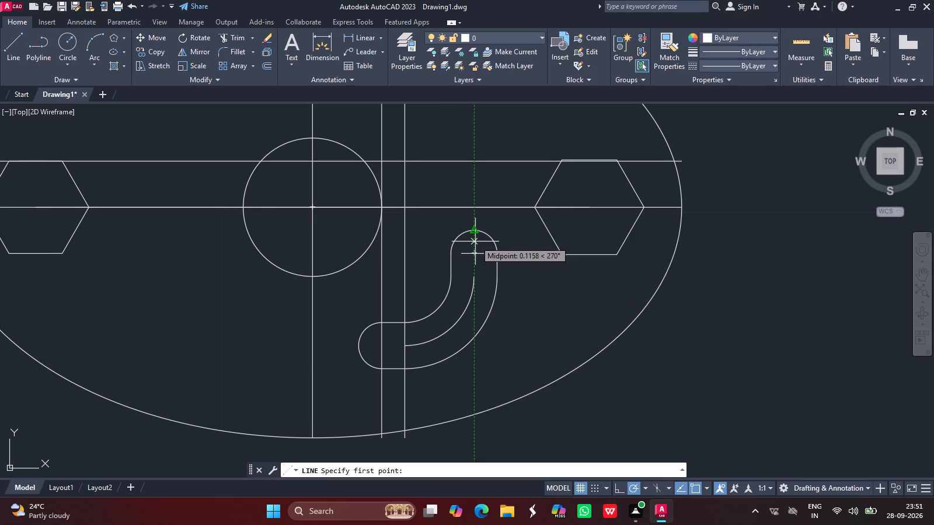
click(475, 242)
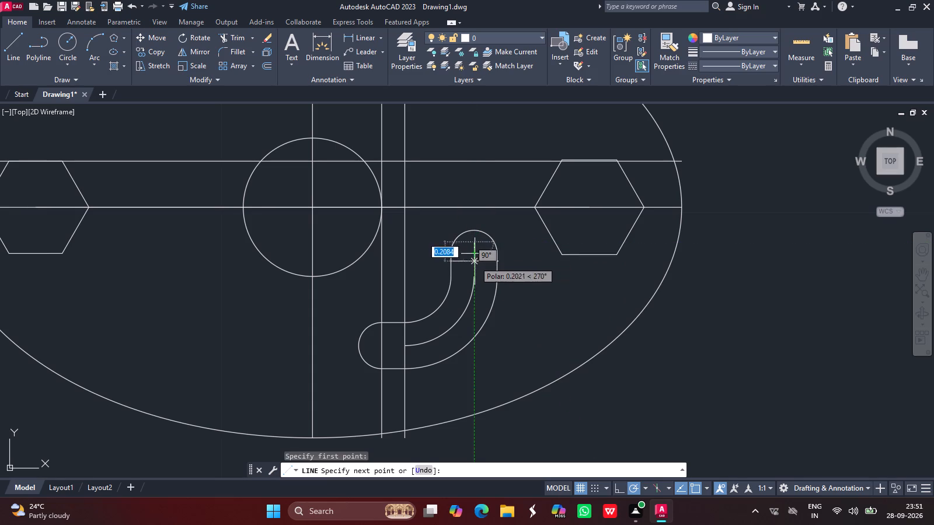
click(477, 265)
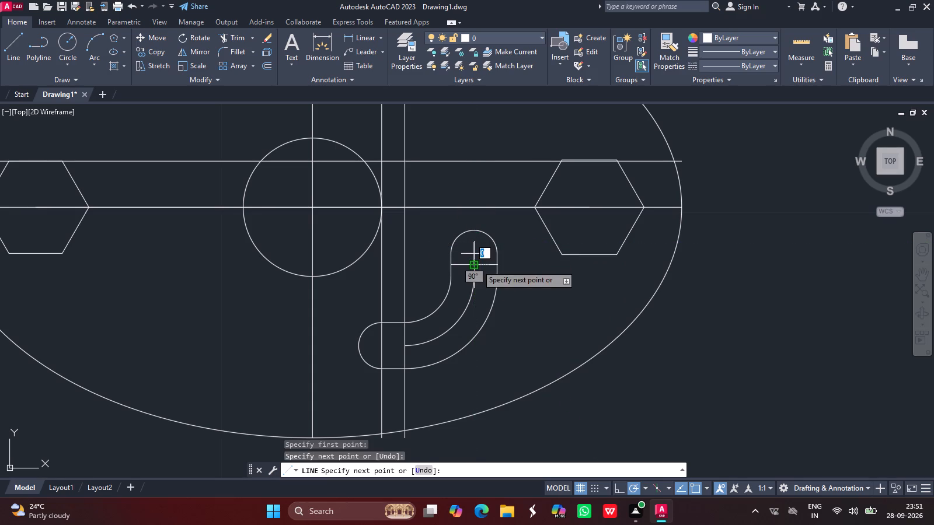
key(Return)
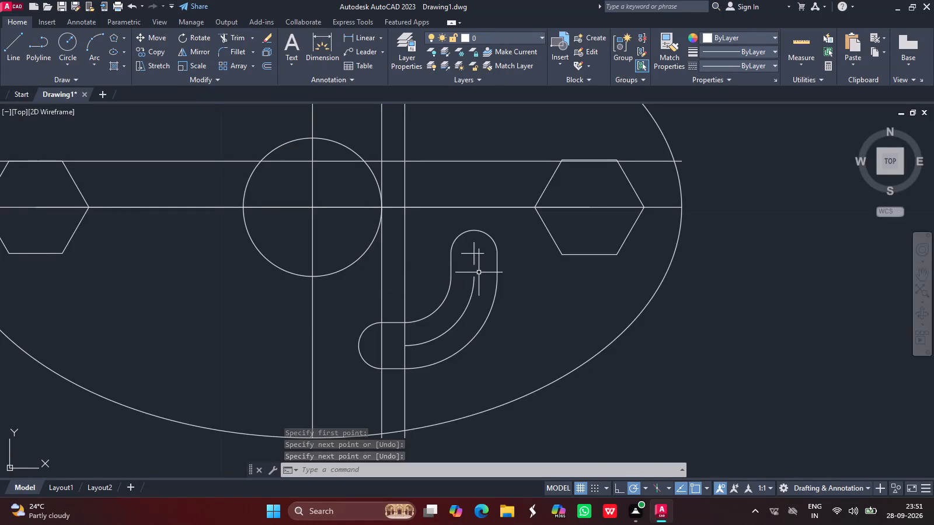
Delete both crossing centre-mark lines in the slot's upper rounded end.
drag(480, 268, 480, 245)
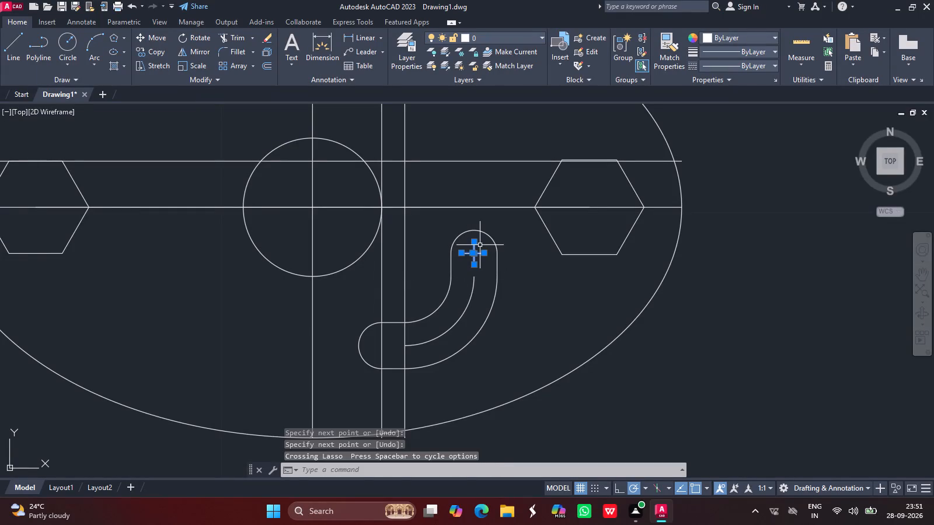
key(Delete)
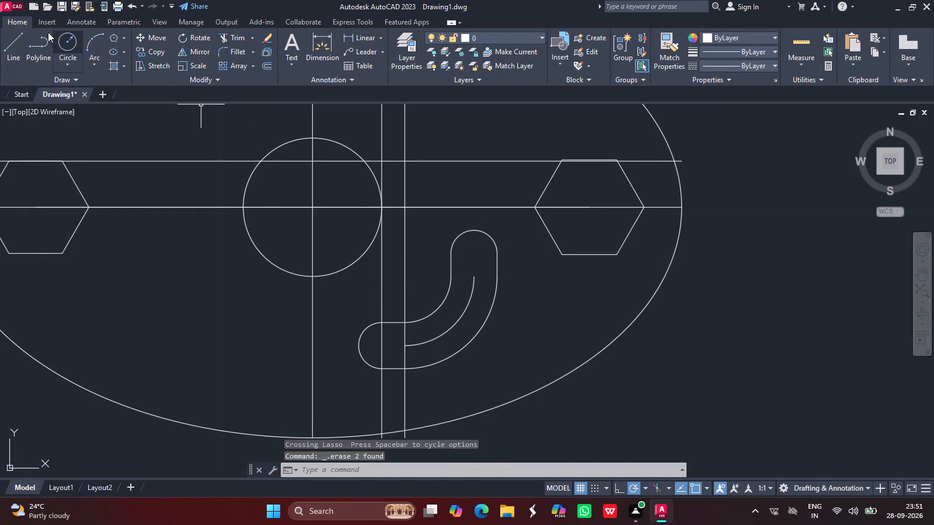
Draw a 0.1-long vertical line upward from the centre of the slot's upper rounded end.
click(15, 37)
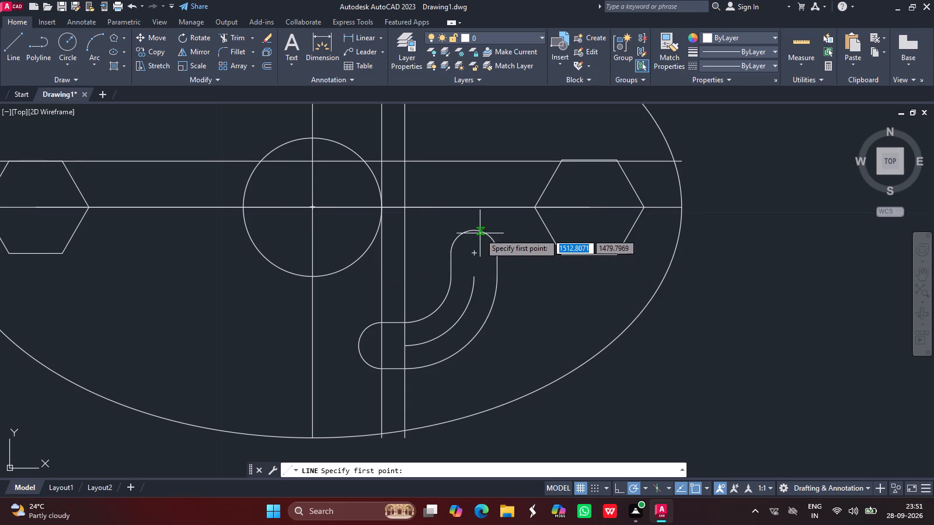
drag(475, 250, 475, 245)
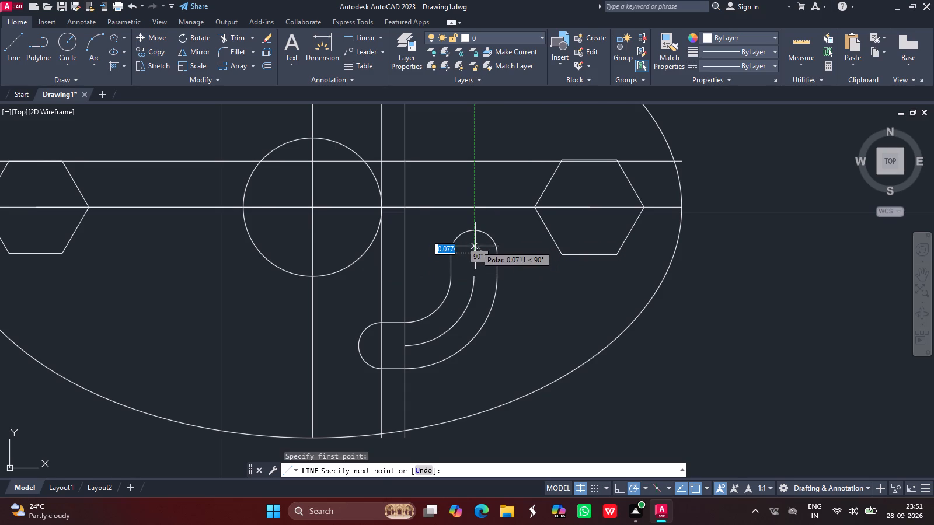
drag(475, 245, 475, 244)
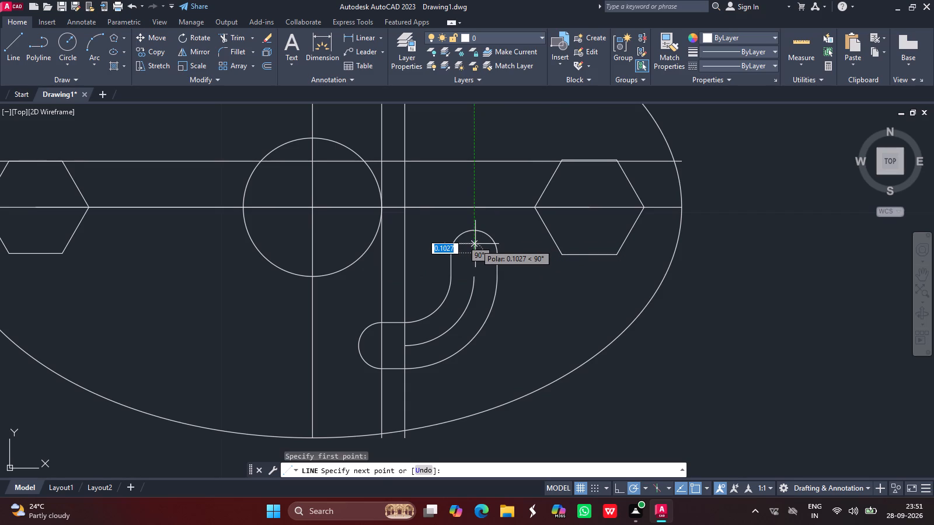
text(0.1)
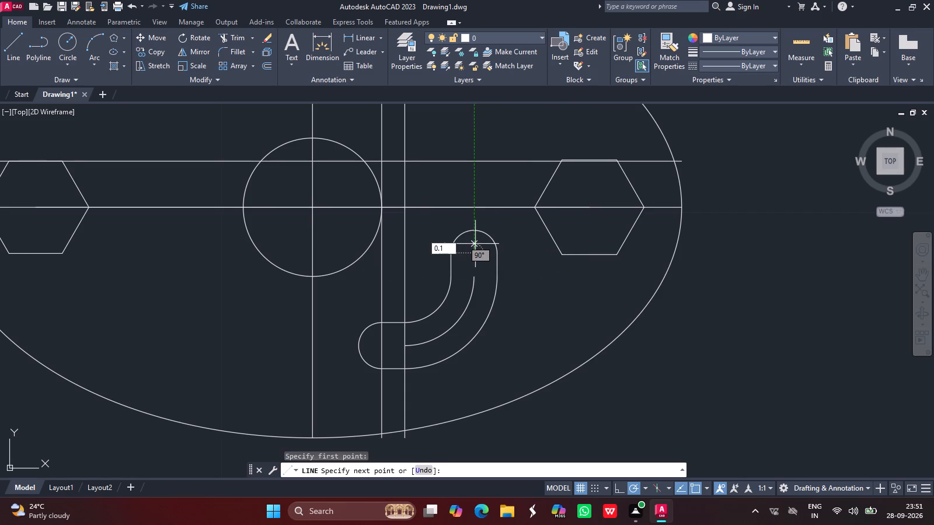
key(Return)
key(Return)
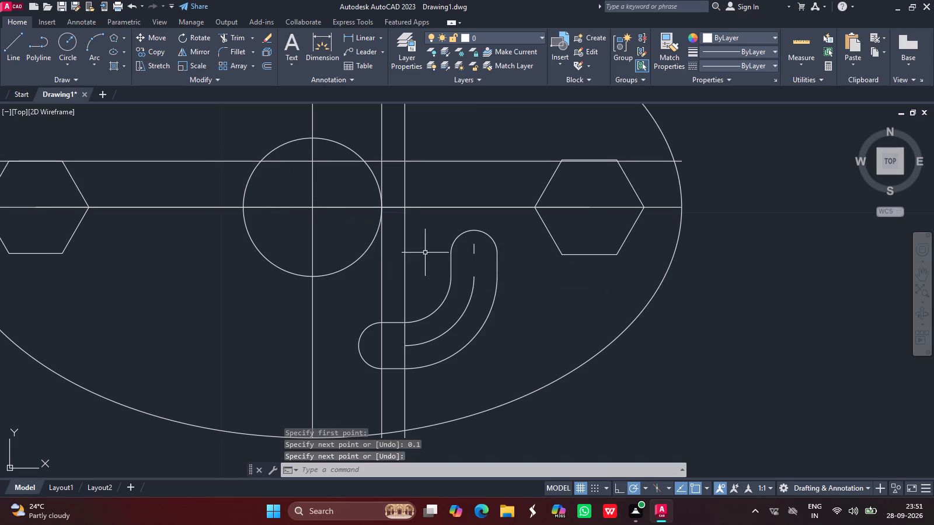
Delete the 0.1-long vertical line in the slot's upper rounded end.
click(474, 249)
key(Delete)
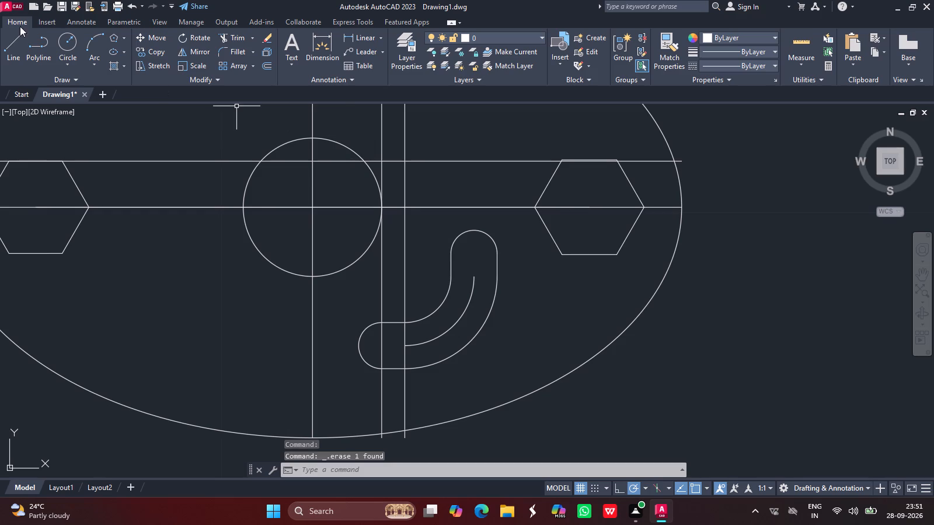
Draw a 0.05-long vertical line upward from the centre of the slot's upper rounded end.
click(13, 40)
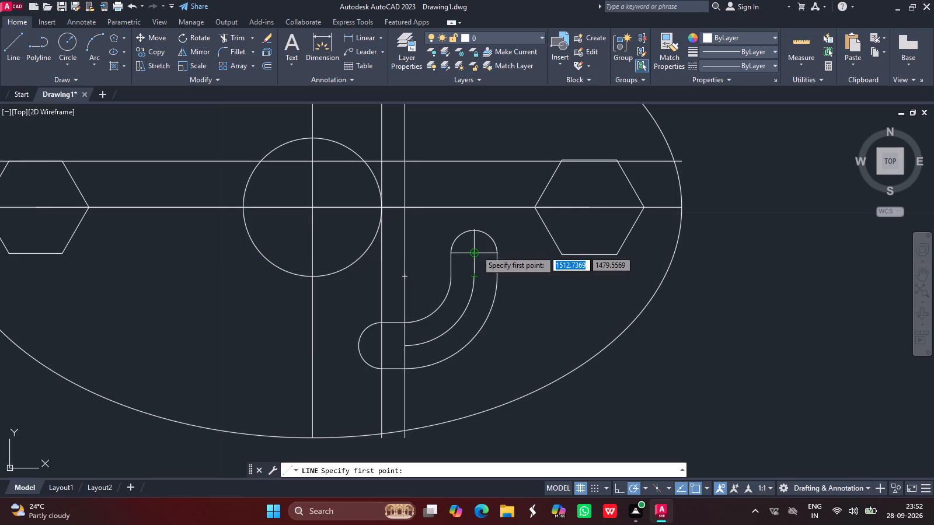
drag(476, 251, 475, 242)
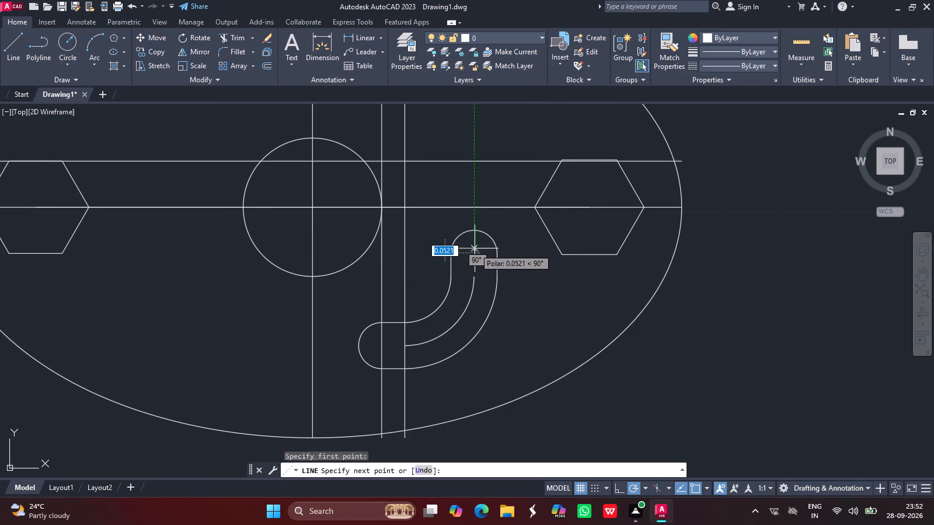
key(BackSpace)
text(0.05)
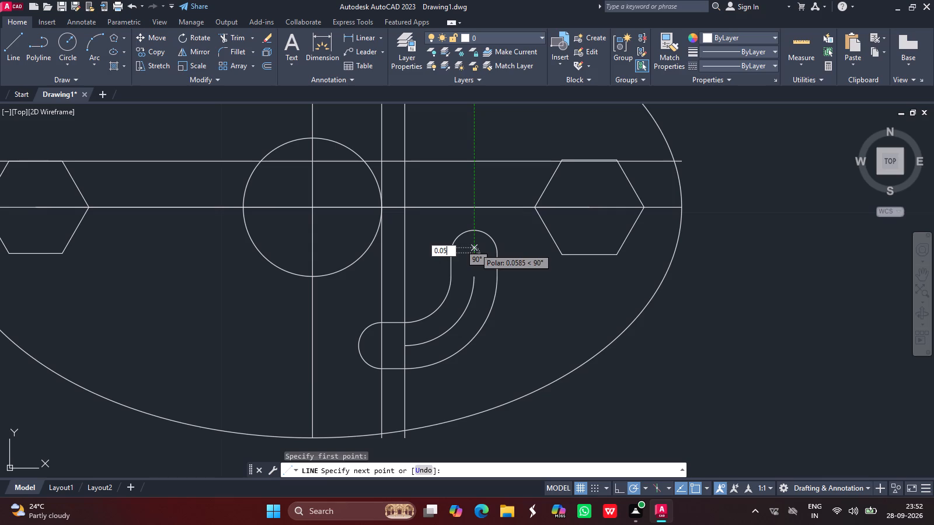
key(Return)
key(Return)
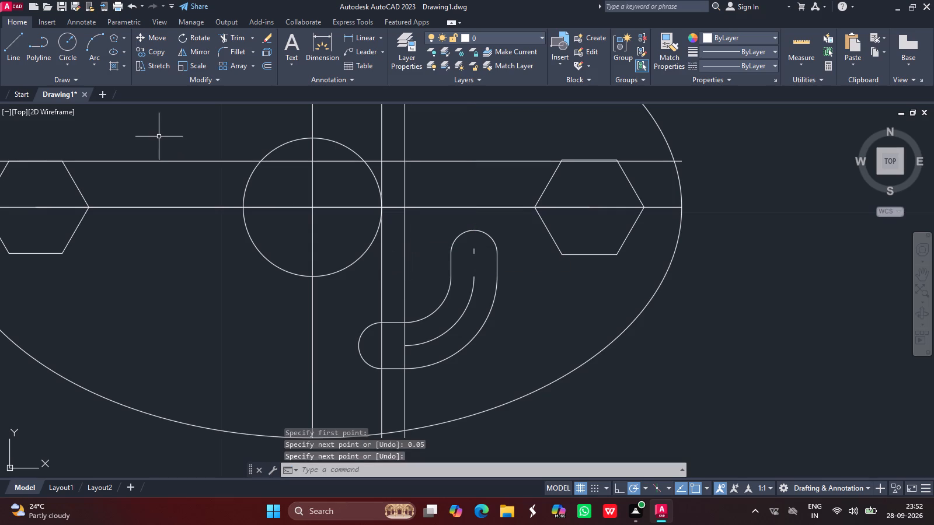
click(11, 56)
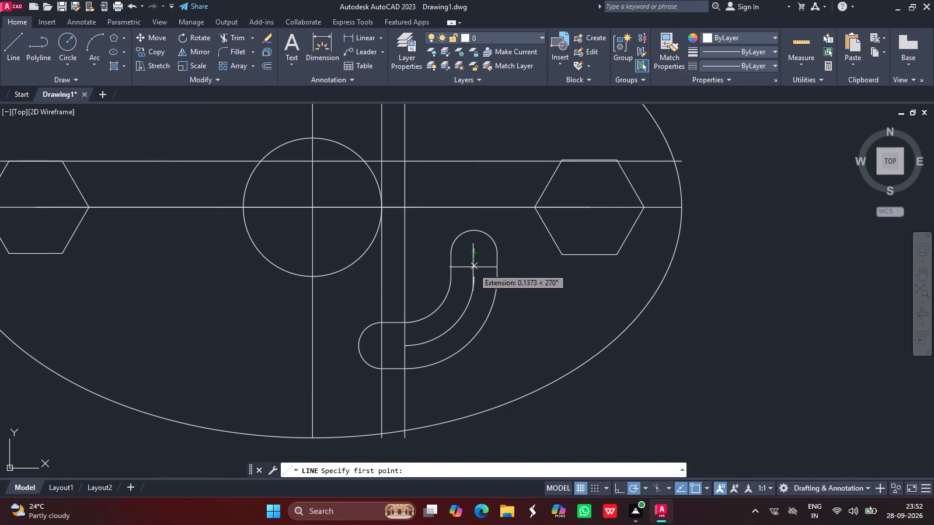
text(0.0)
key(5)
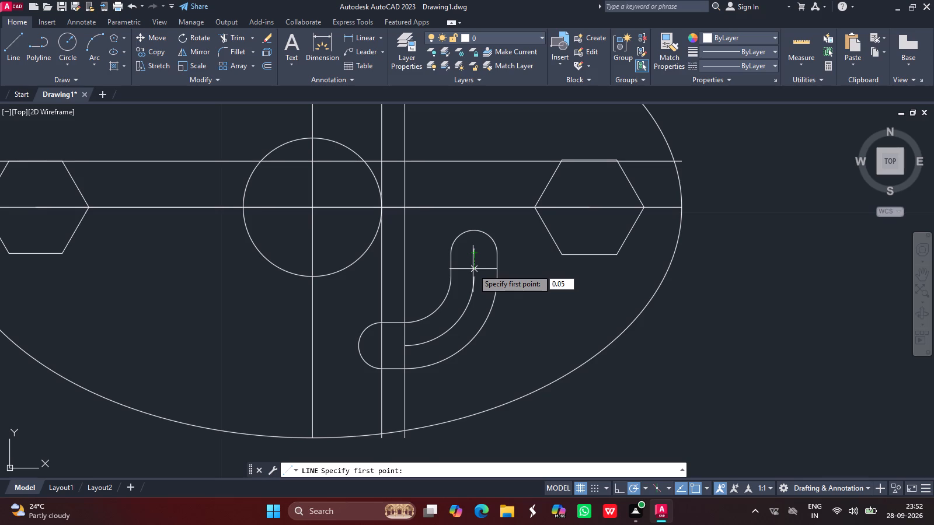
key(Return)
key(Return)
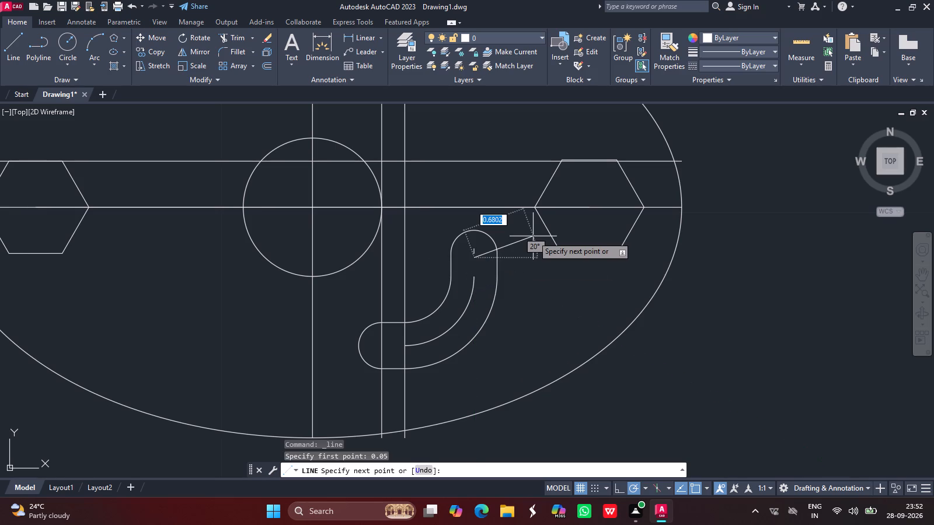
Draw a 0.05-long vertical line downward from the centre of the slot's upper rounded end.
click(13, 48)
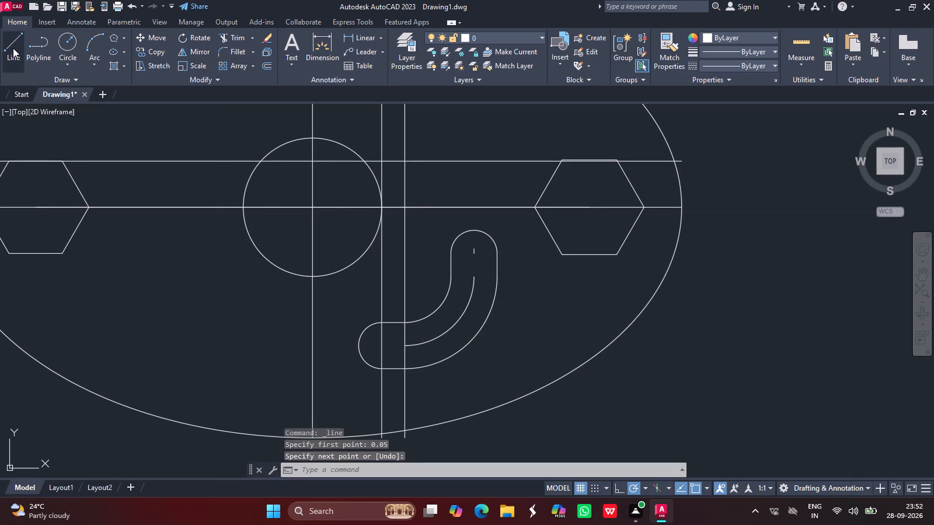
scroll(461, 218, right, 2)
scroll(461, 218, left, 1)
ctrl+scroll(461, 218, up, 3)
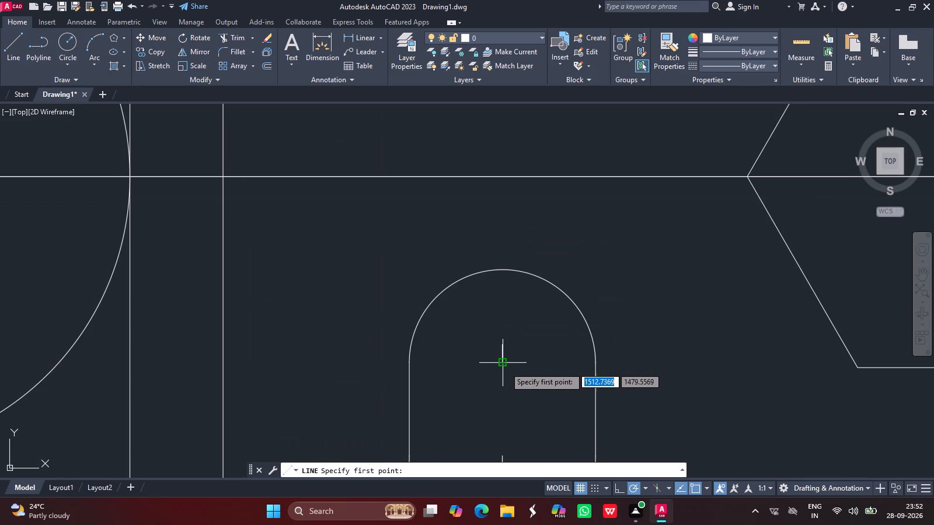
drag(504, 361, 502, 385)
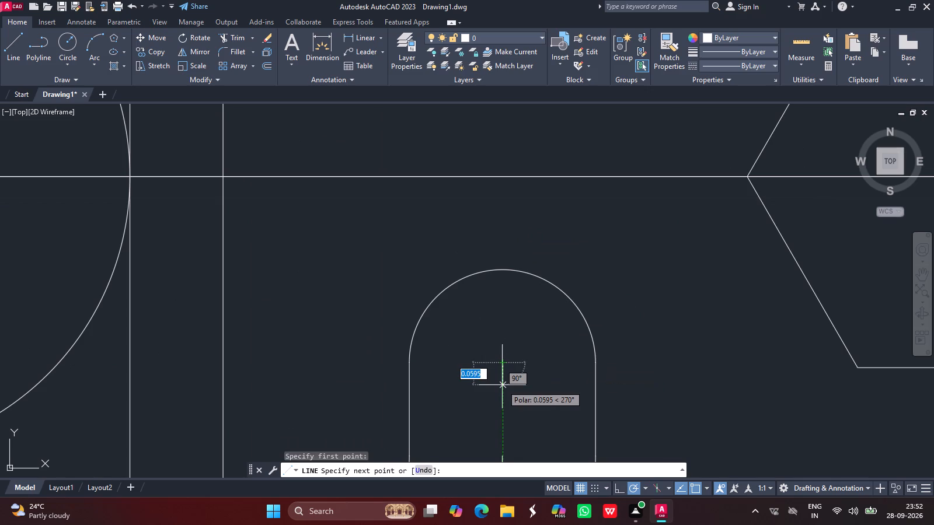
text(0.05)
key(Return)
key(Return)
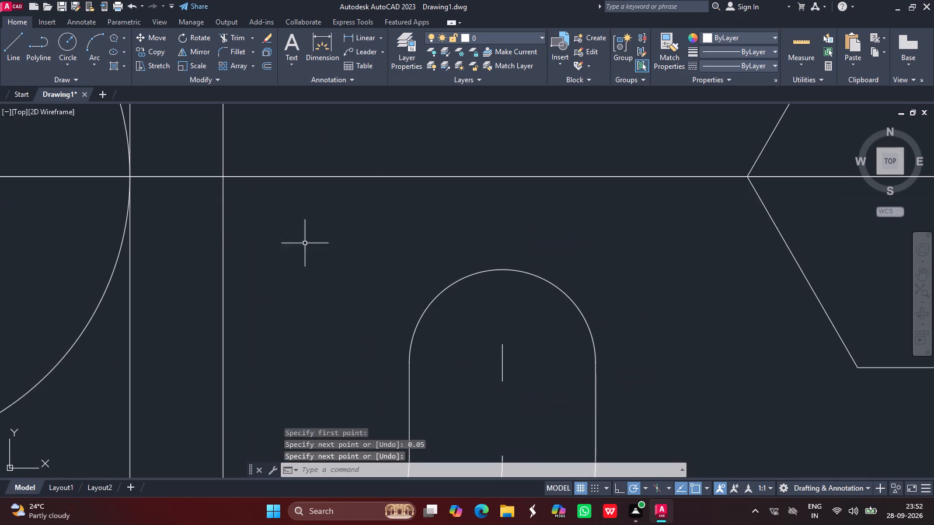
Draw a 0.05-long horizontal line to the right from the centre of the slot's upper rounded end.
click(12, 46)
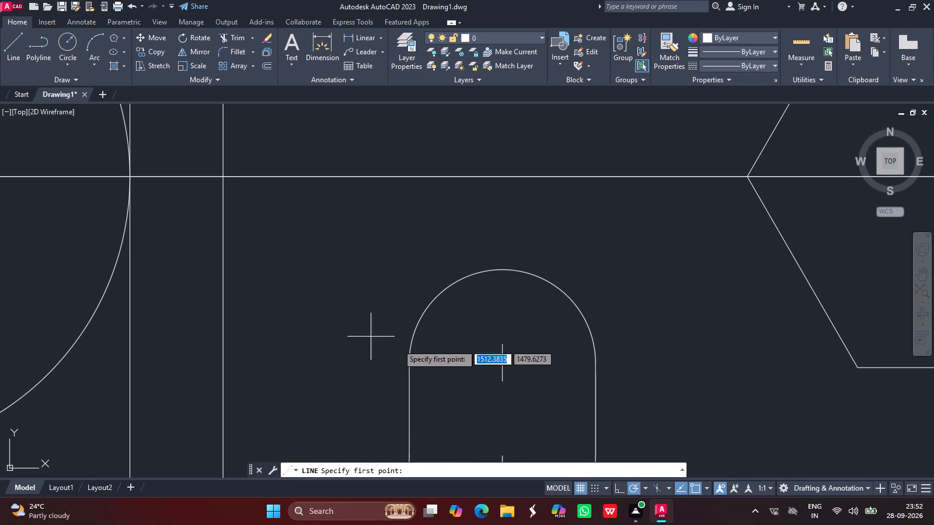
drag(504, 362, 529, 362)
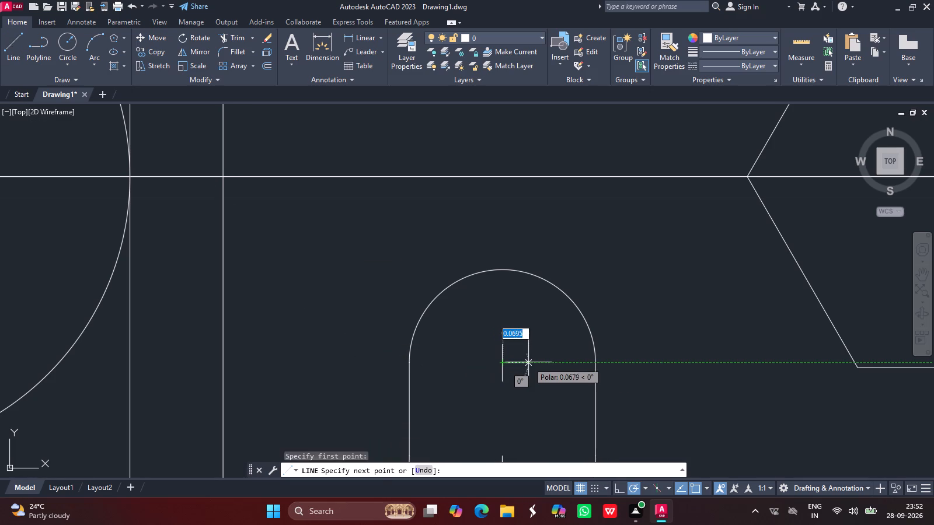
drag(529, 362, 530, 362)
key(minus)
key(BackSpace)
key(0)
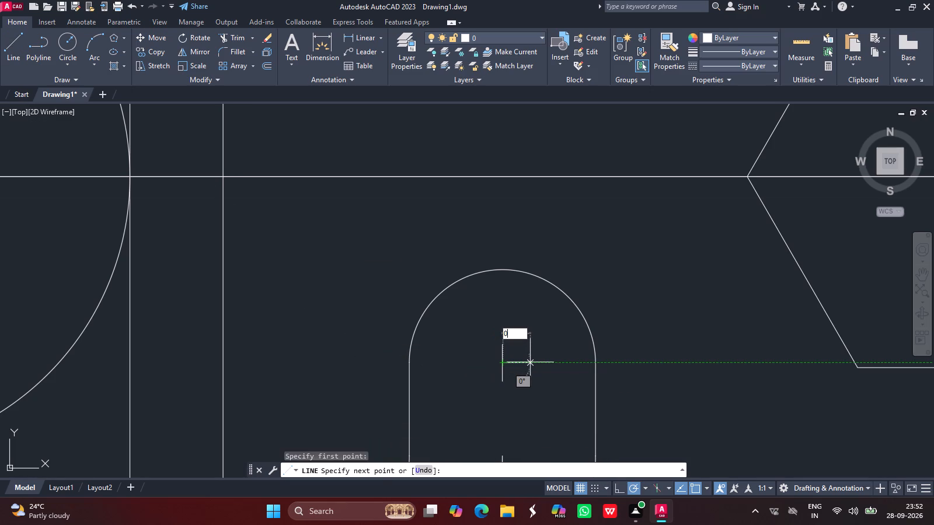
text(.05)
key(Return)
key(Return)
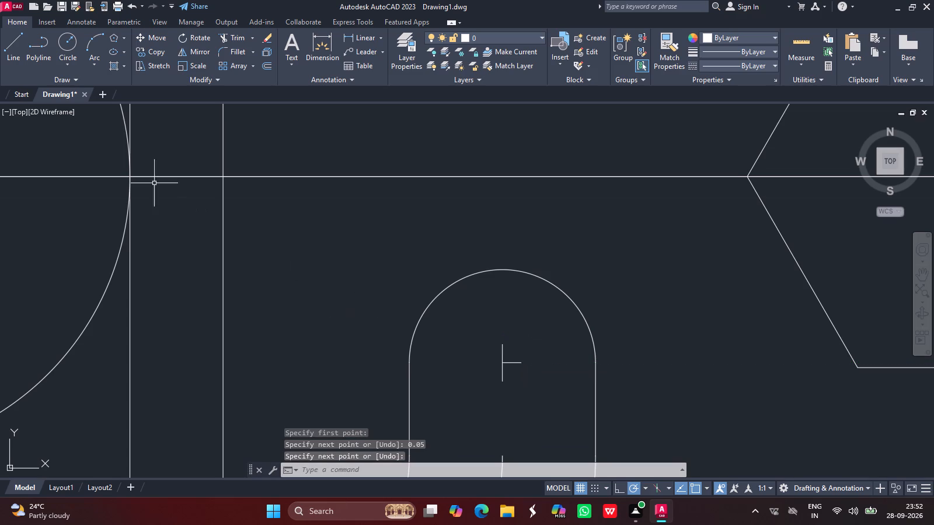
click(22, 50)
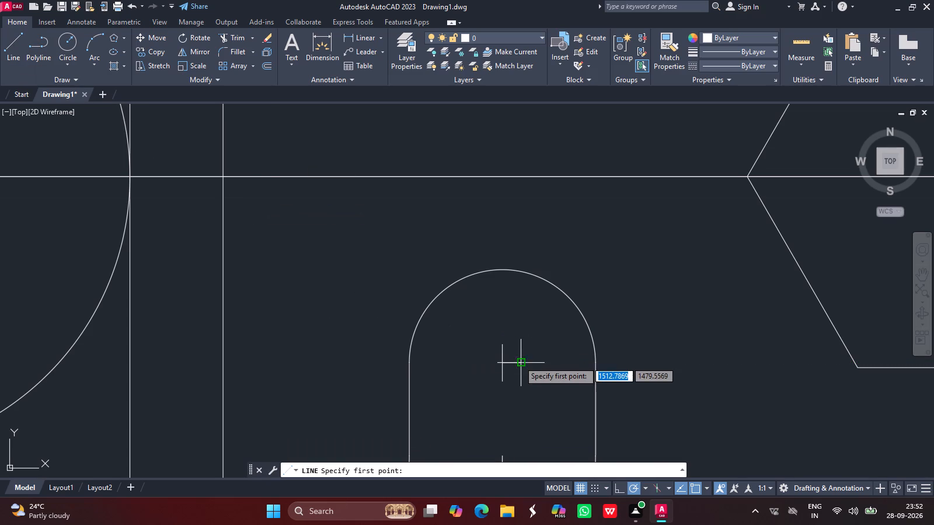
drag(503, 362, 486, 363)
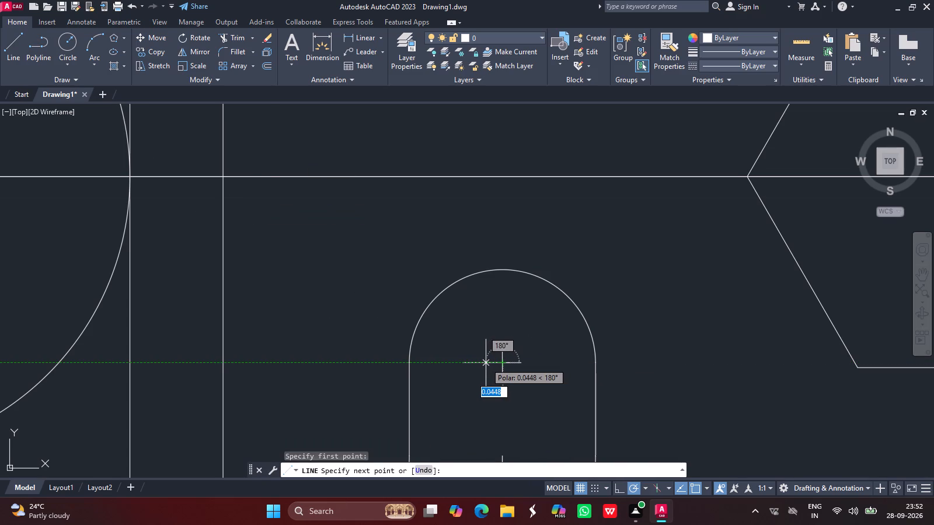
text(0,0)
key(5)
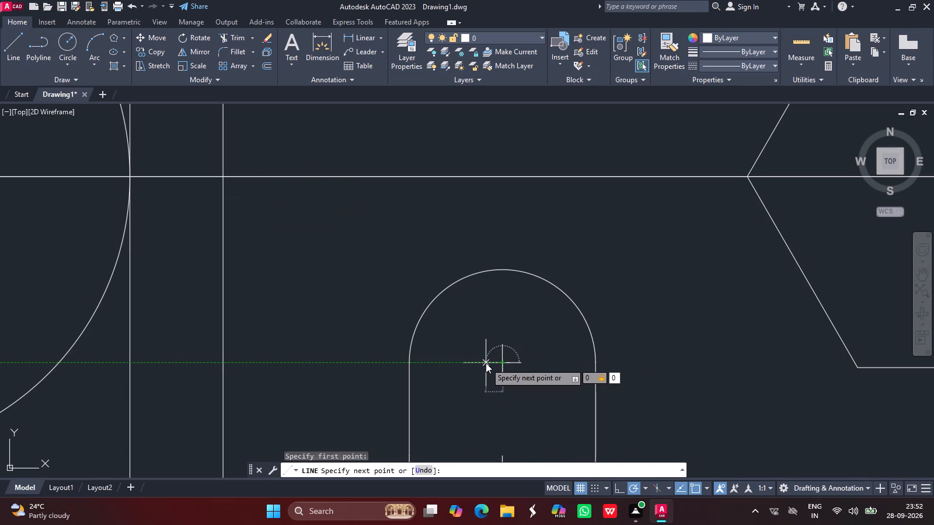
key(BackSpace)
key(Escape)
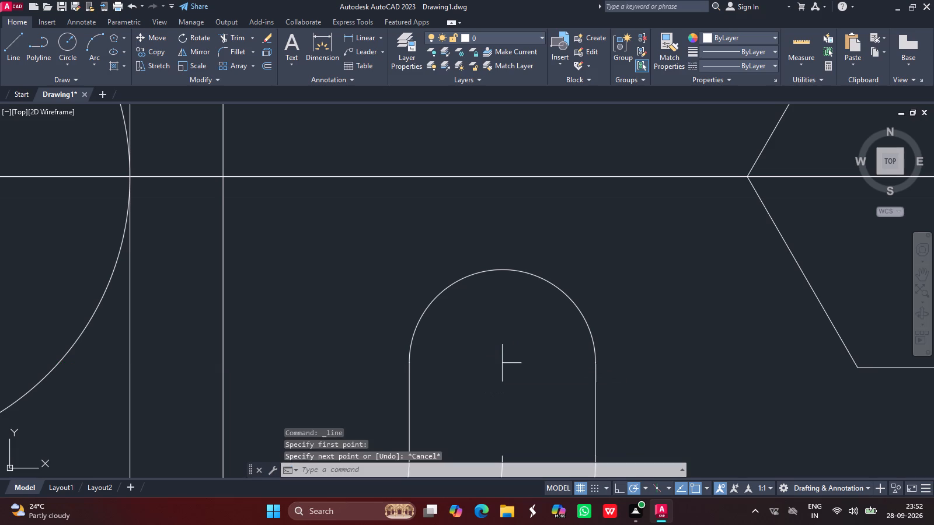
Draw a 0.05-long horizontal line to the left from the centre of the slot's upper rounded end.
click(9, 43)
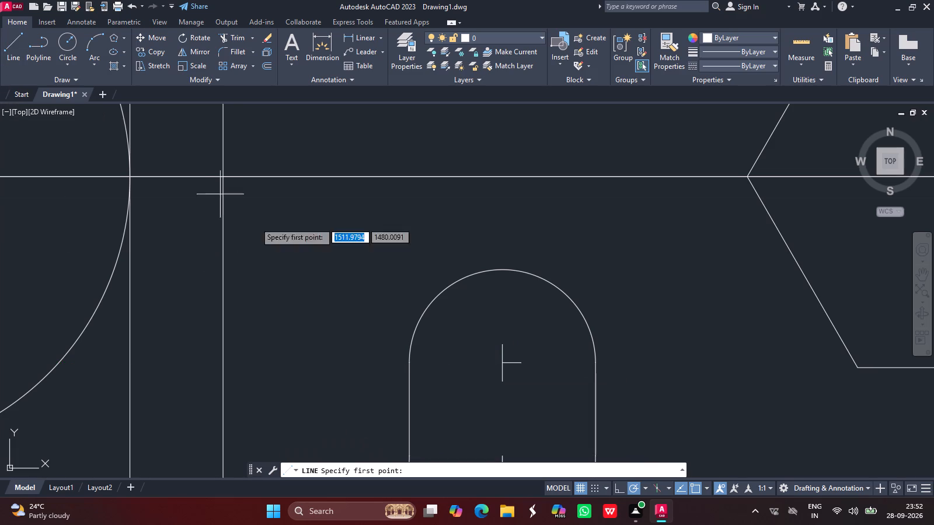
drag(501, 362, 490, 363)
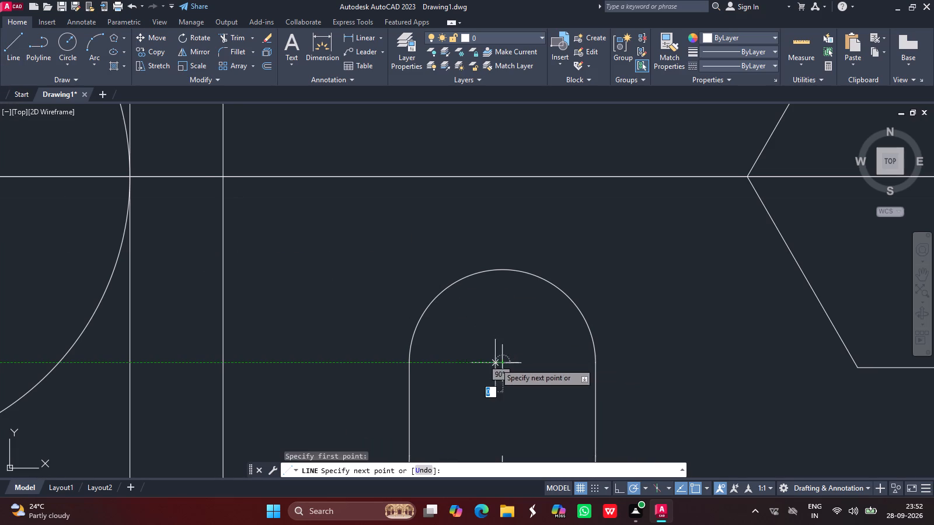
drag(490, 363, 476, 364)
key(0)
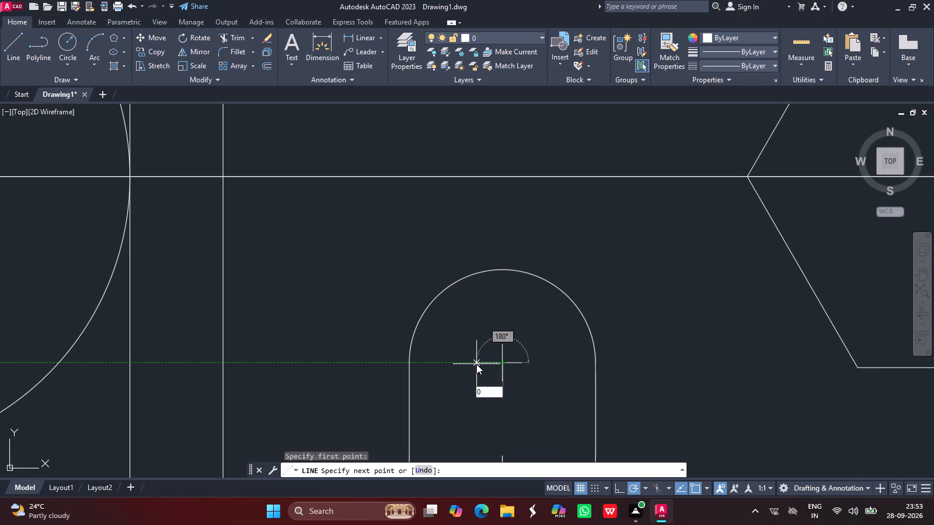
text(.0)
key(5)
key(Return)
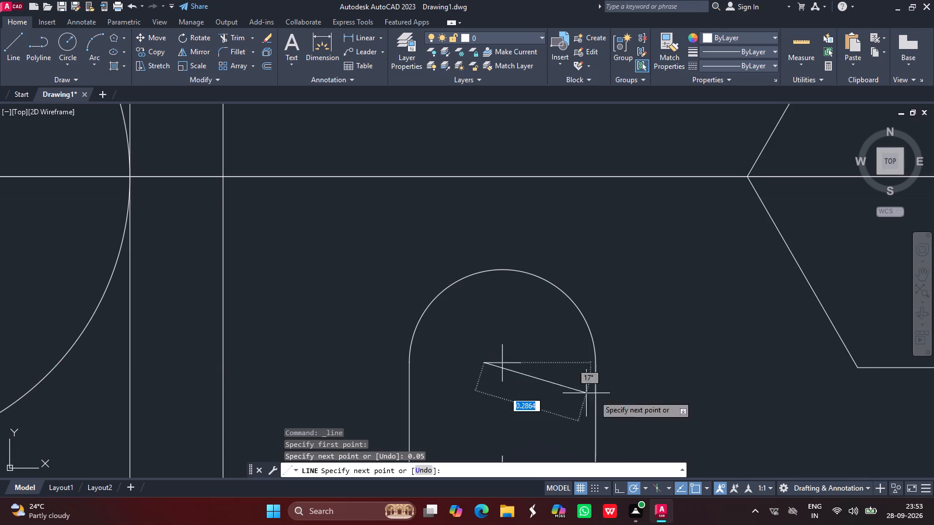
key(Escape)
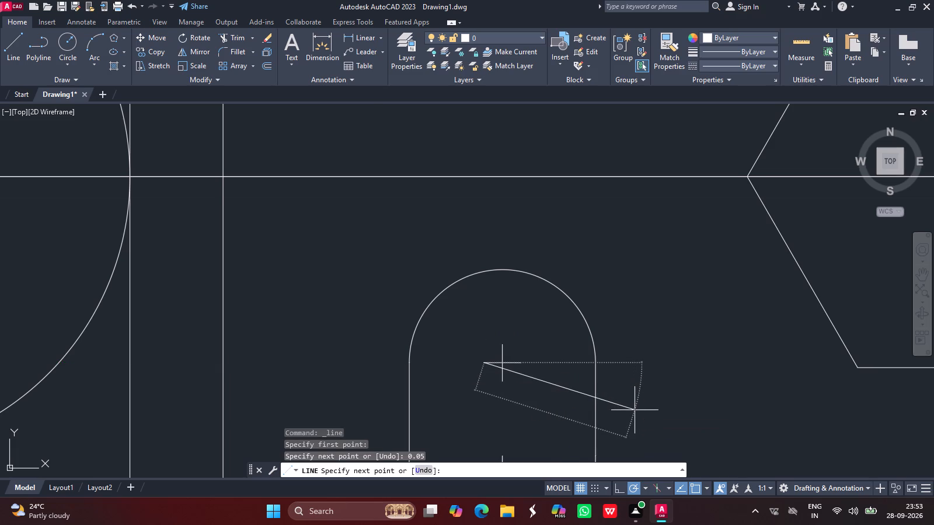
Copy the four-line centre mark in the slot's upper rounded end and paste it in the empty space just outside the slot's curve.
ctrl+scroll(635, 410, down, 3)
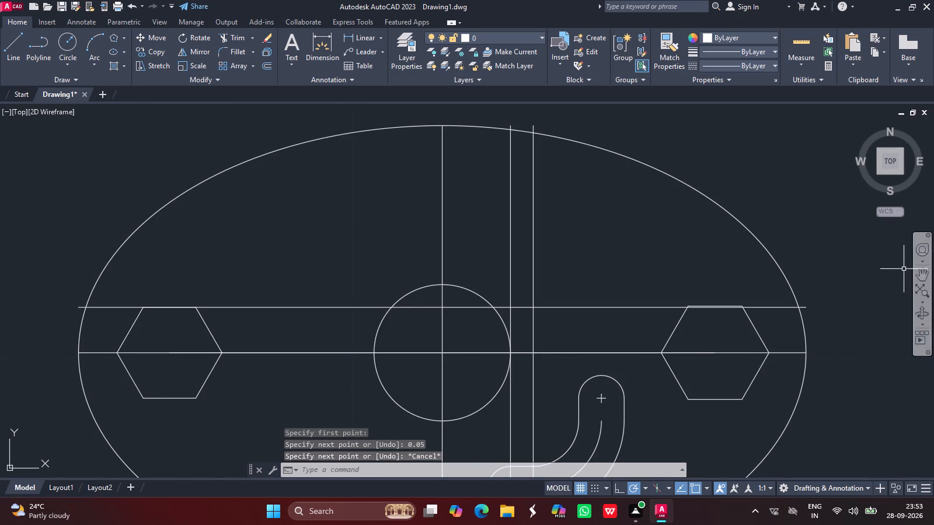
click(914, 271)
click(921, 272)
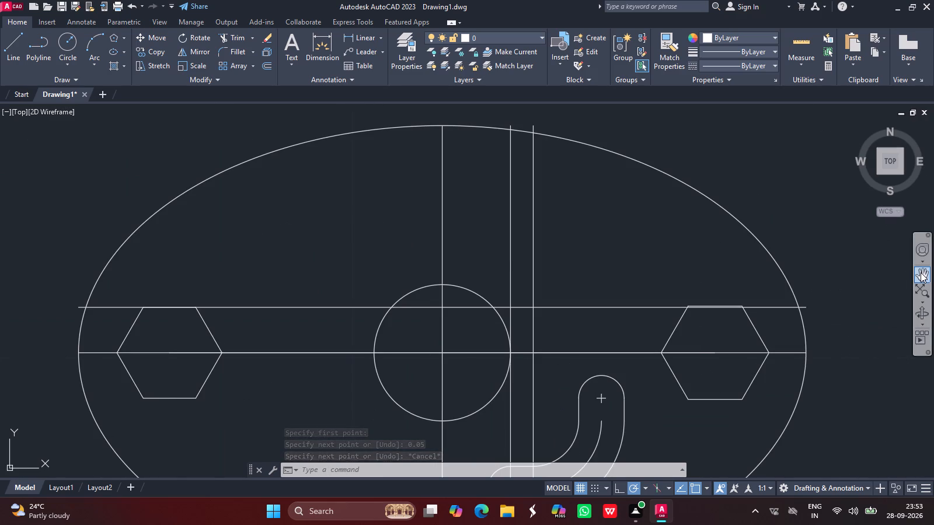
drag(511, 259, 482, 159)
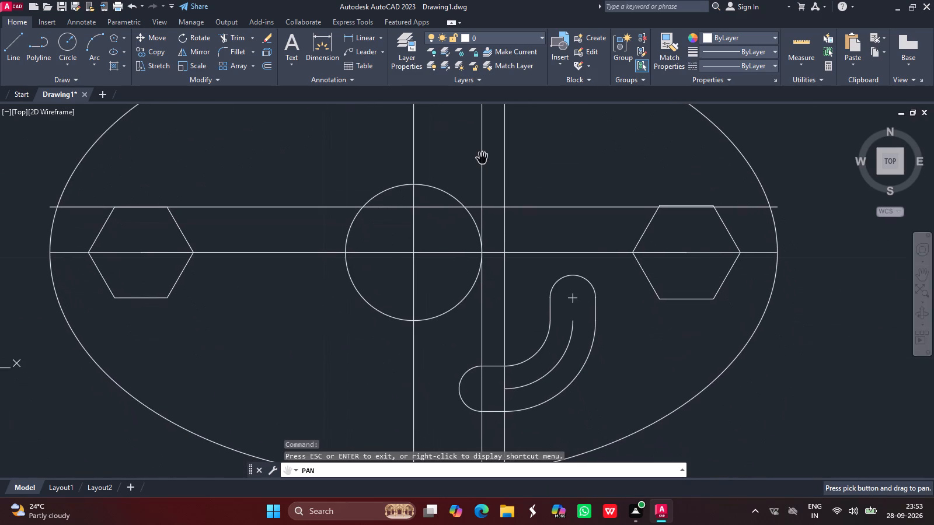
key(Escape)
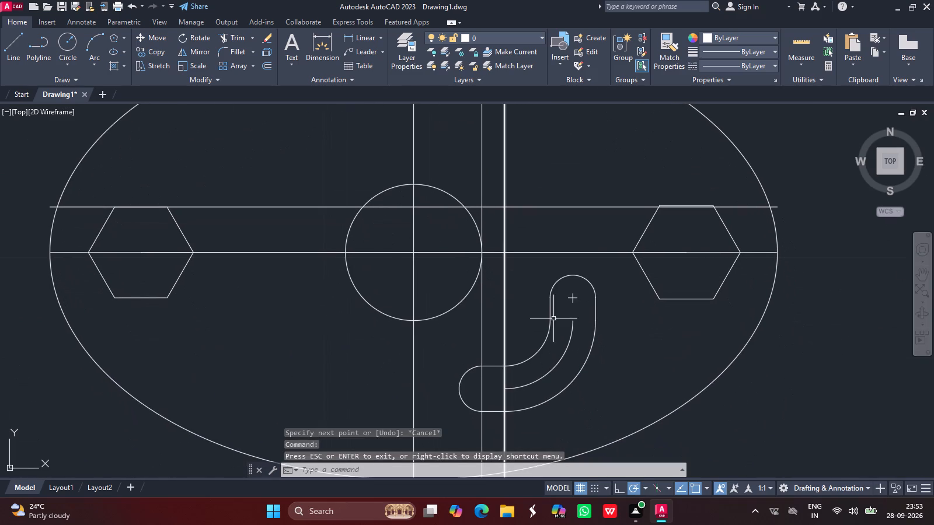
drag(573, 293, 565, 312)
drag(565, 312, 580, 292)
click(578, 296)
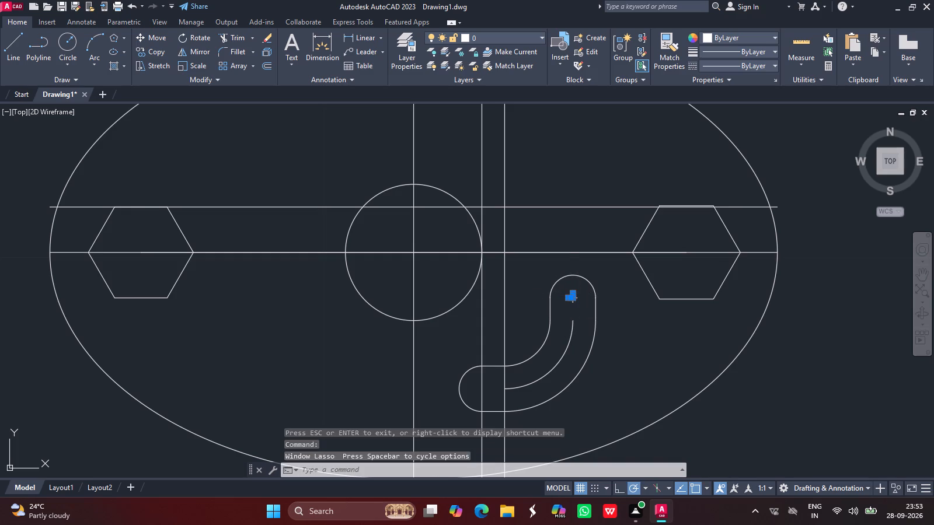
click(571, 302)
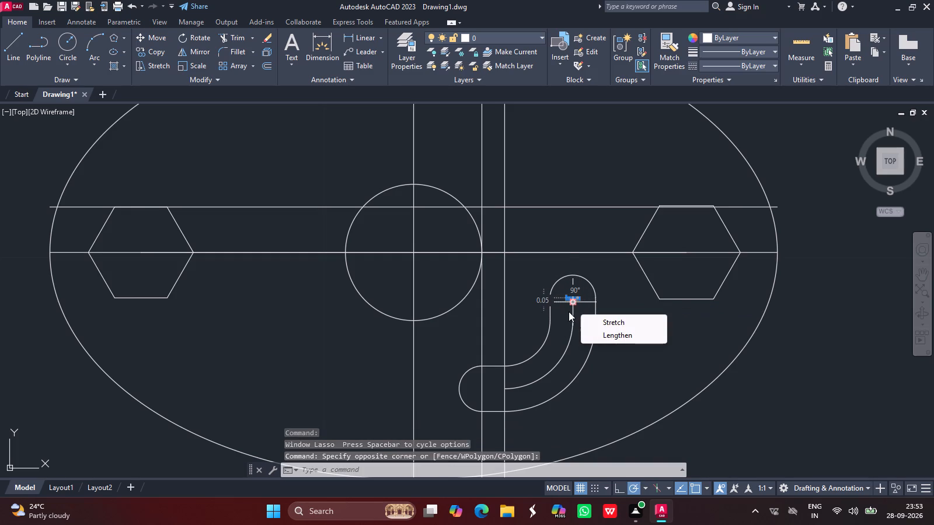
click(569, 311)
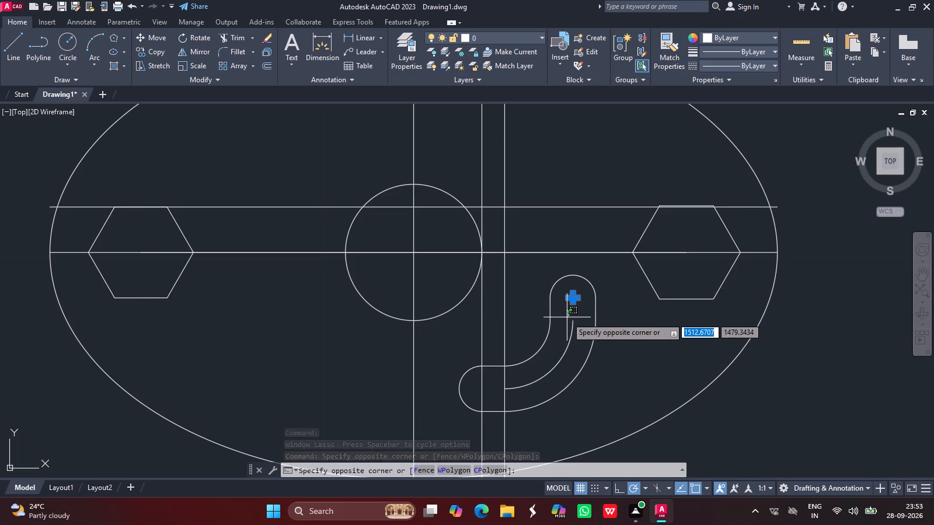
key(ctrl+c)
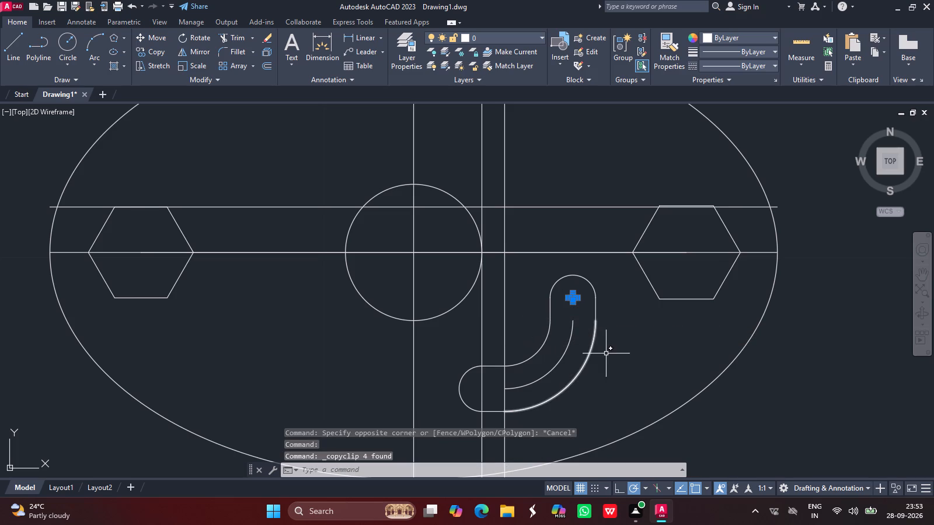
key(Escape)
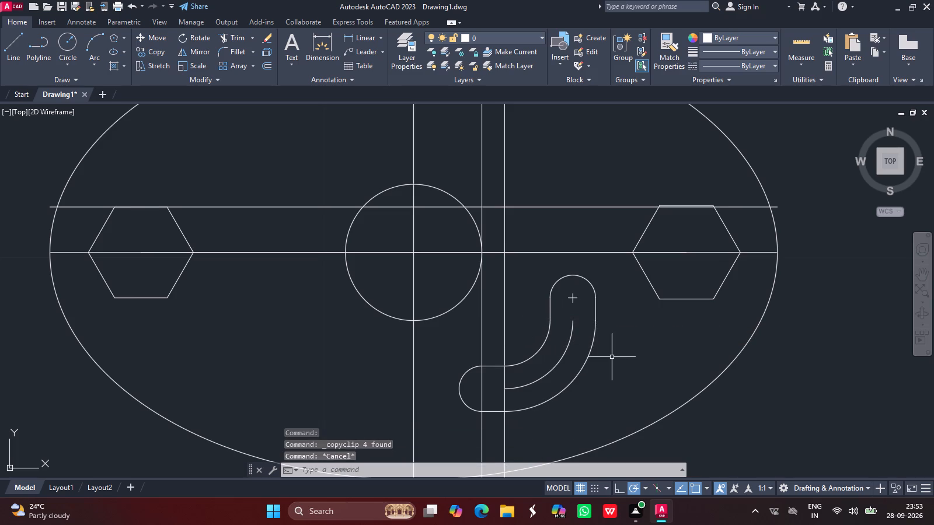
key(ctrl+v)
key(Return)
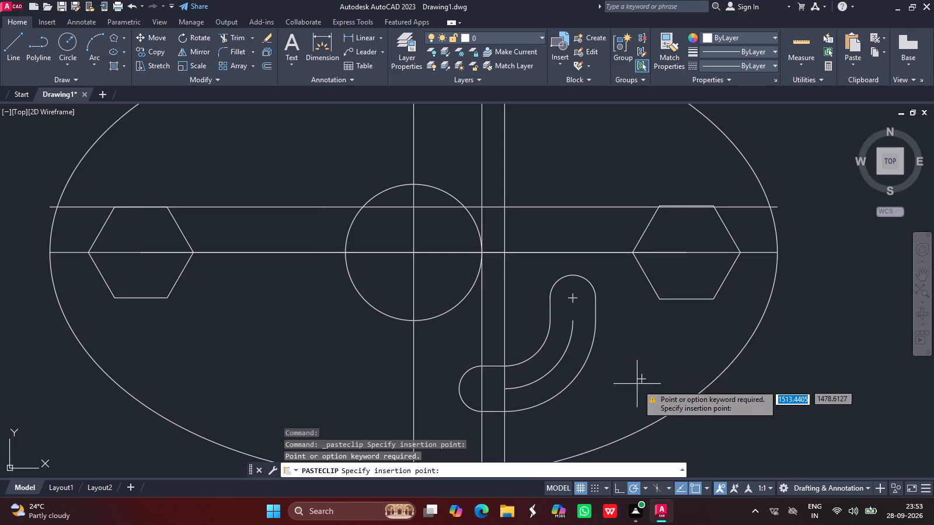
key(Return)
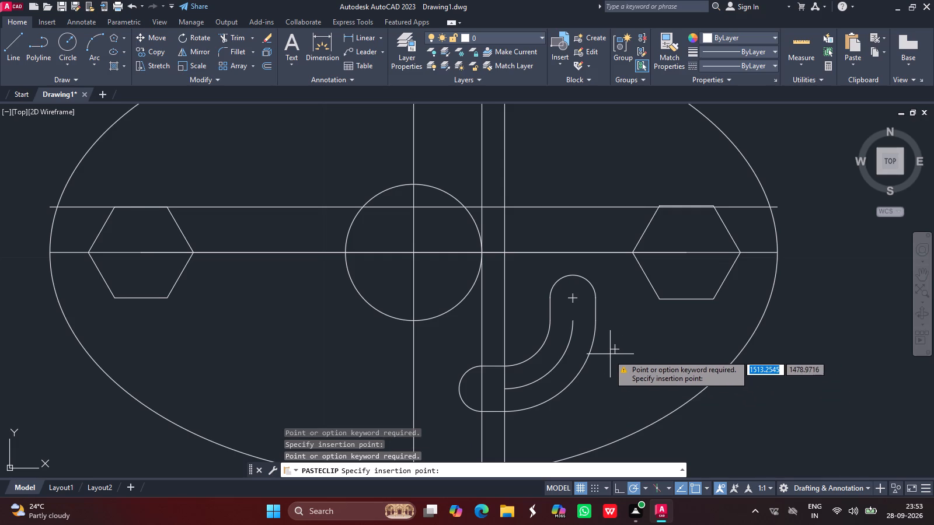
click(609, 367)
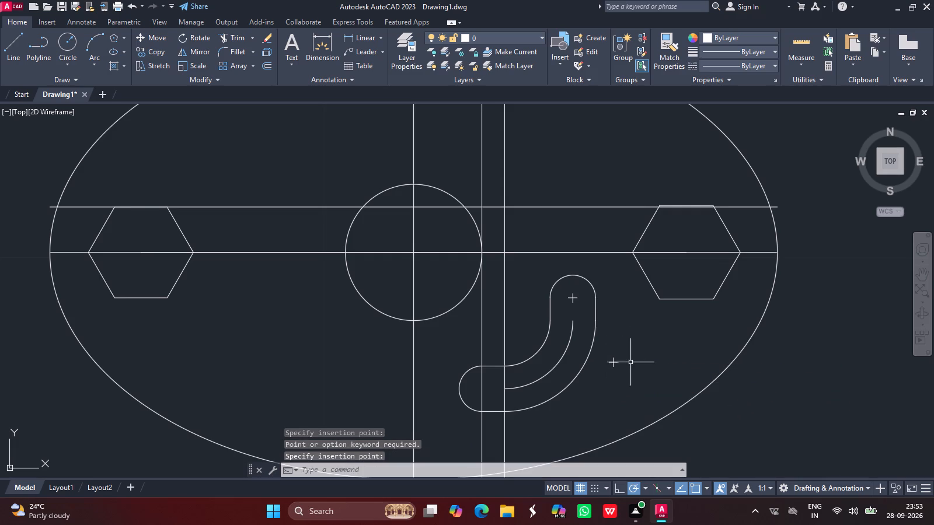
Move the pasted centre mark by its midpoint onto the centre of the slot's lower rounded end.
drag(613, 376, 628, 362)
text(mo)
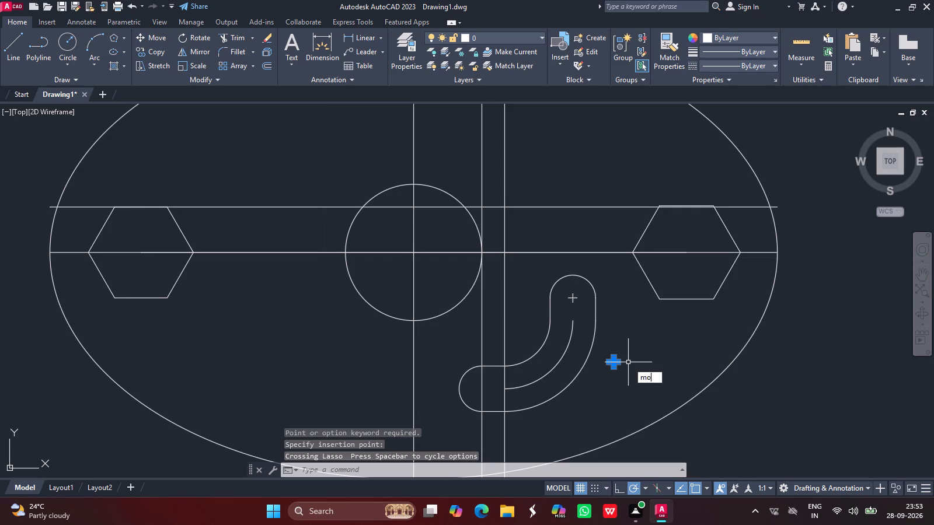
text(ve)
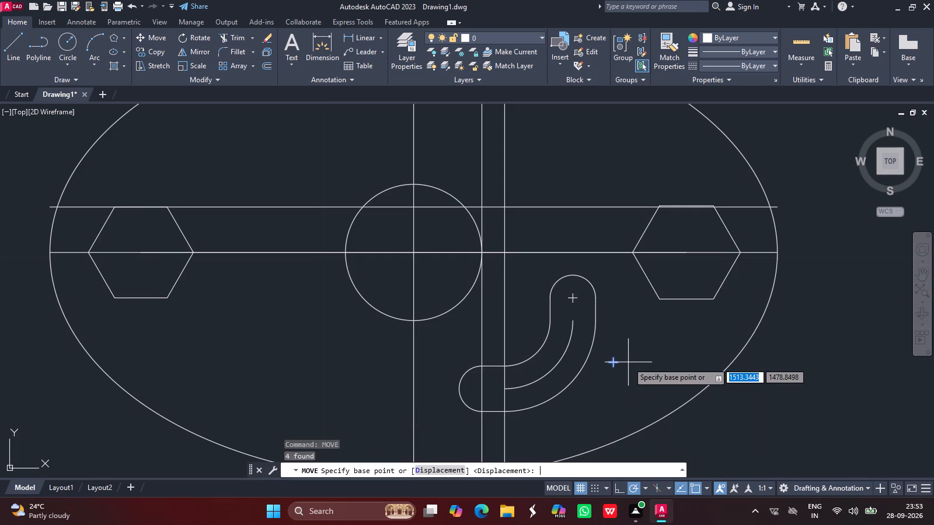
ctrl+scroll(607, 362, up, 4)
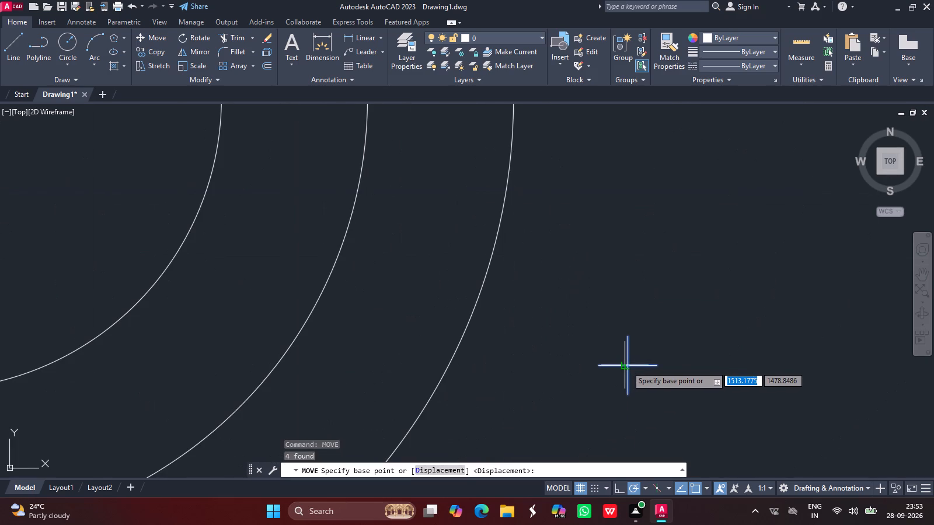
drag(630, 364, 553, 386)
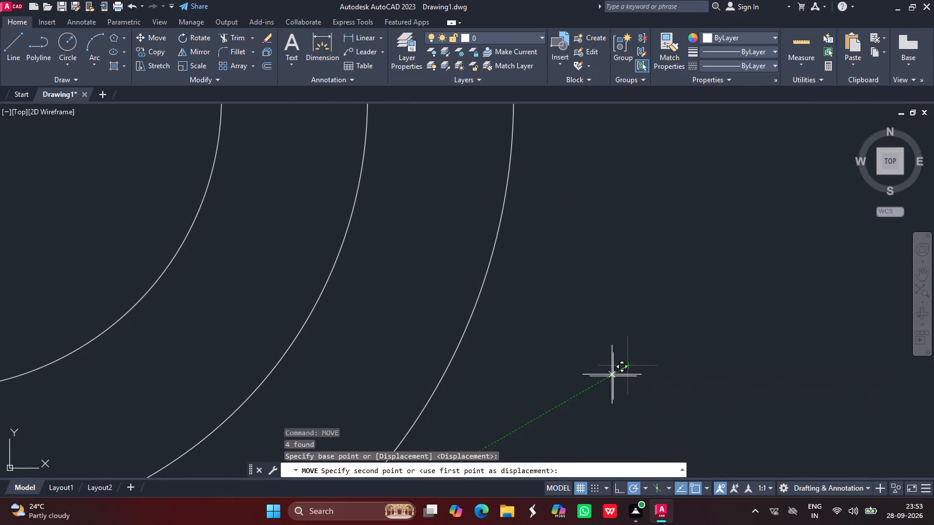
drag(553, 386, 448, 377)
ctrl+scroll(448, 377, down, 3)
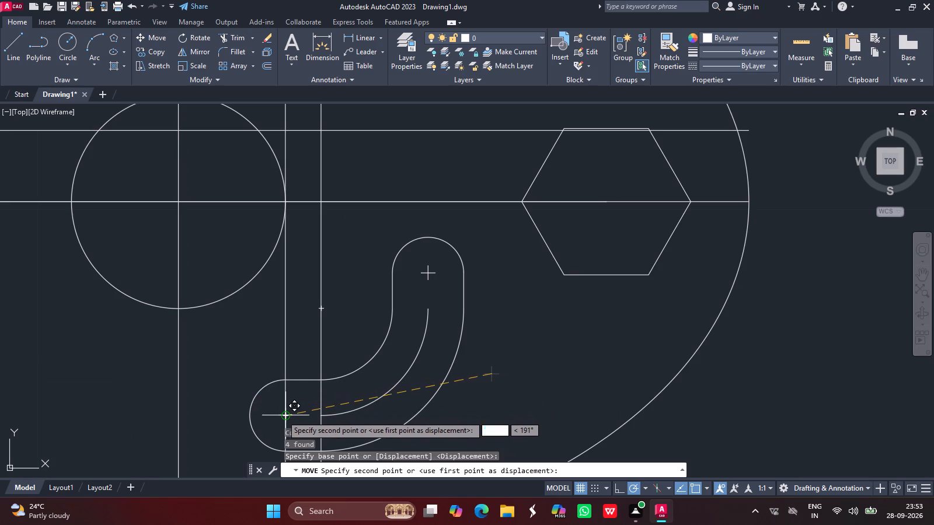
click(284, 416)
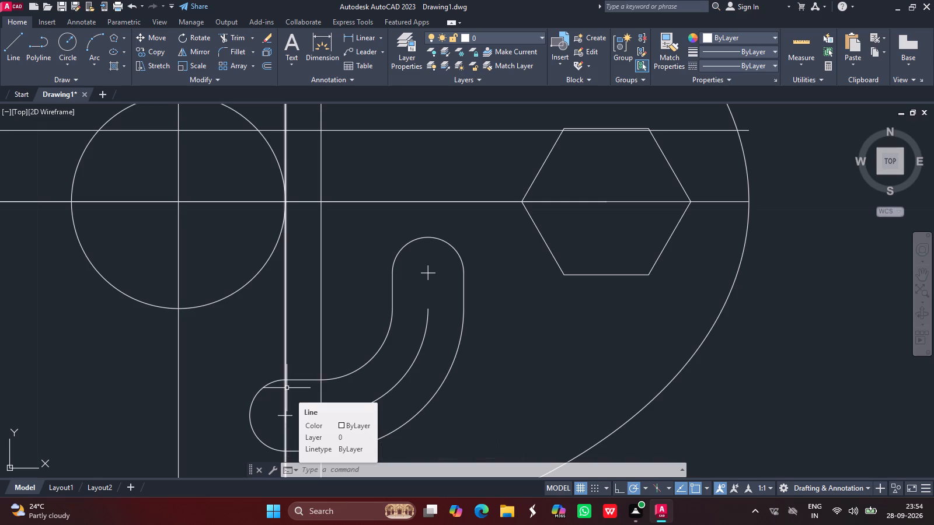
Delete both vertical construction lines beside the circle, the horizontal one along the hexagons' top edges, and the extra line overlapping the horizontal axis.
click(287, 388)
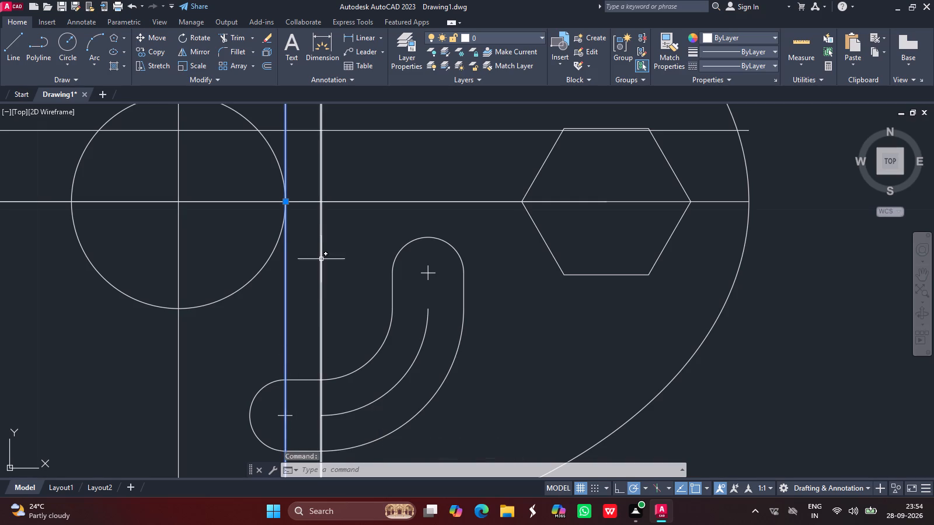
click(319, 259)
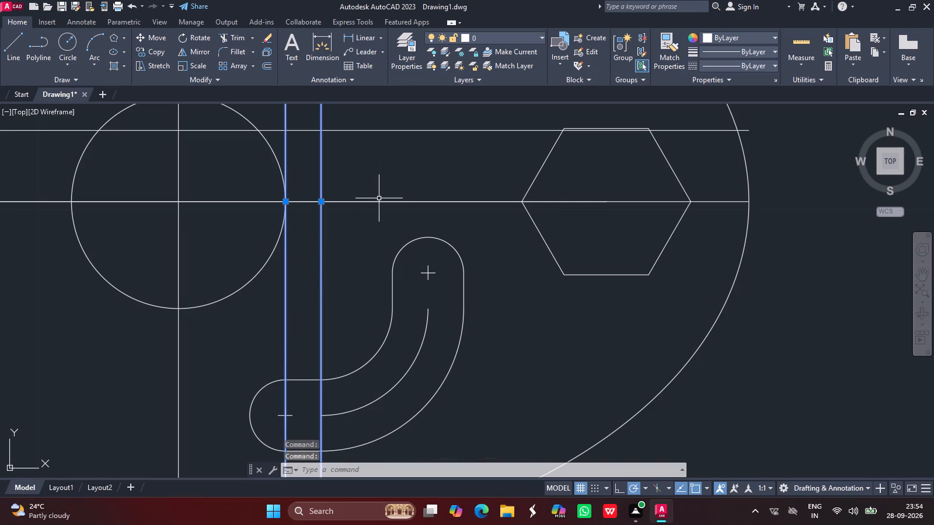
drag(379, 202, 414, 129)
click(414, 129)
key(Delete)
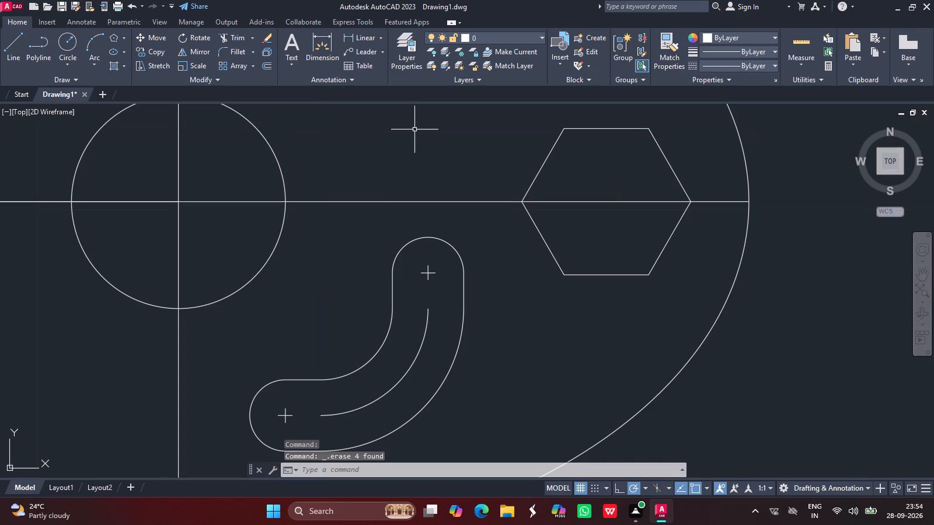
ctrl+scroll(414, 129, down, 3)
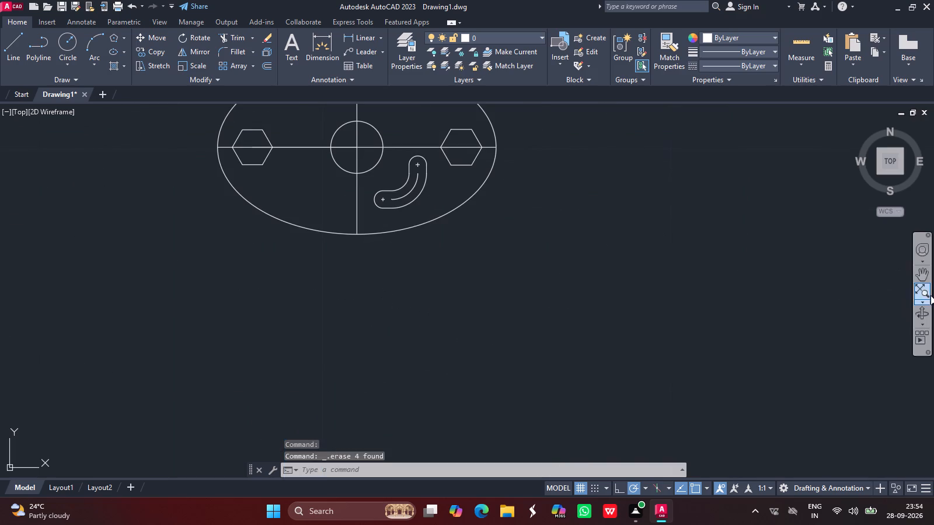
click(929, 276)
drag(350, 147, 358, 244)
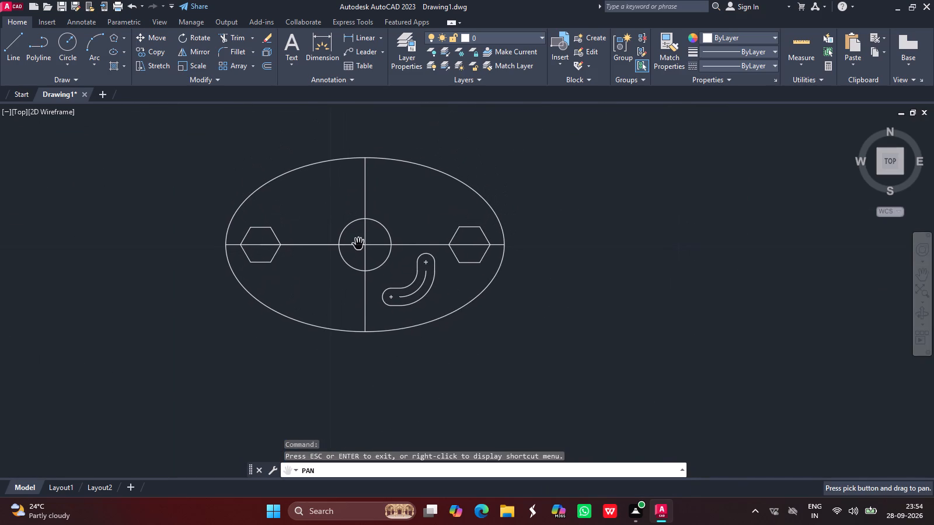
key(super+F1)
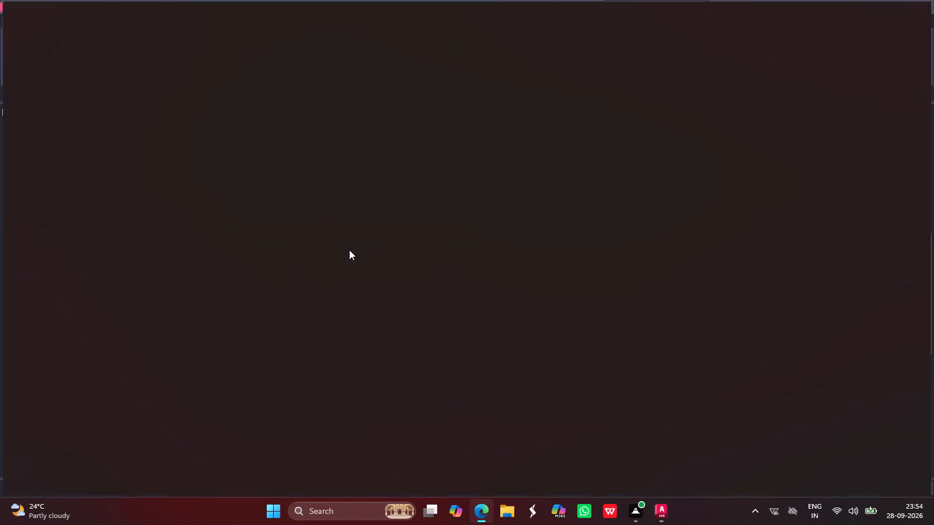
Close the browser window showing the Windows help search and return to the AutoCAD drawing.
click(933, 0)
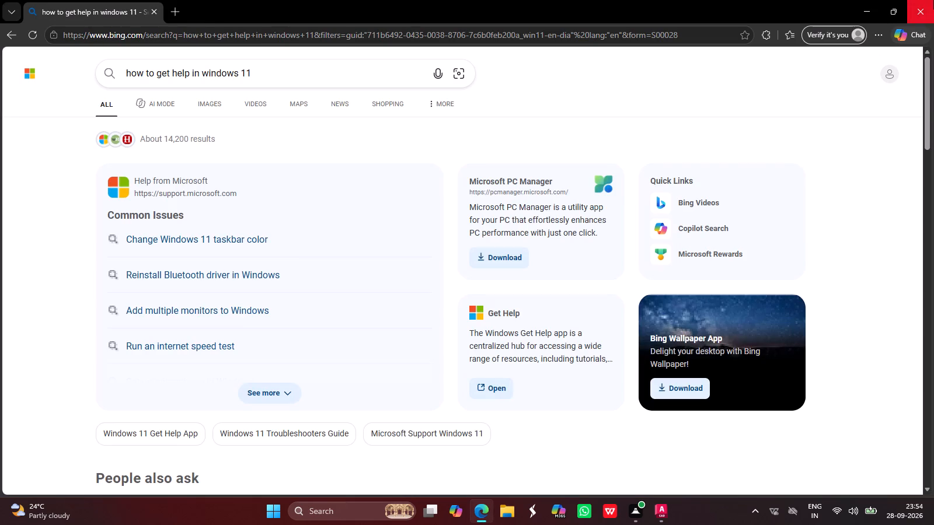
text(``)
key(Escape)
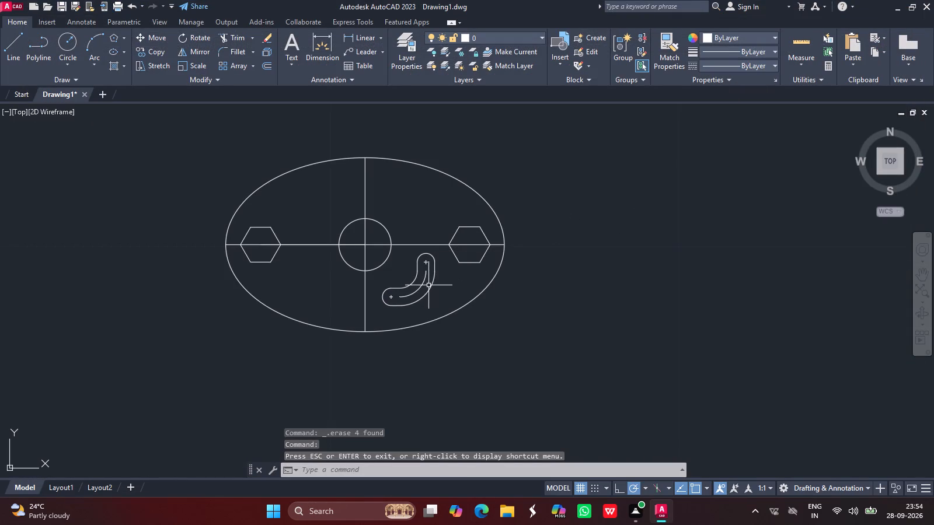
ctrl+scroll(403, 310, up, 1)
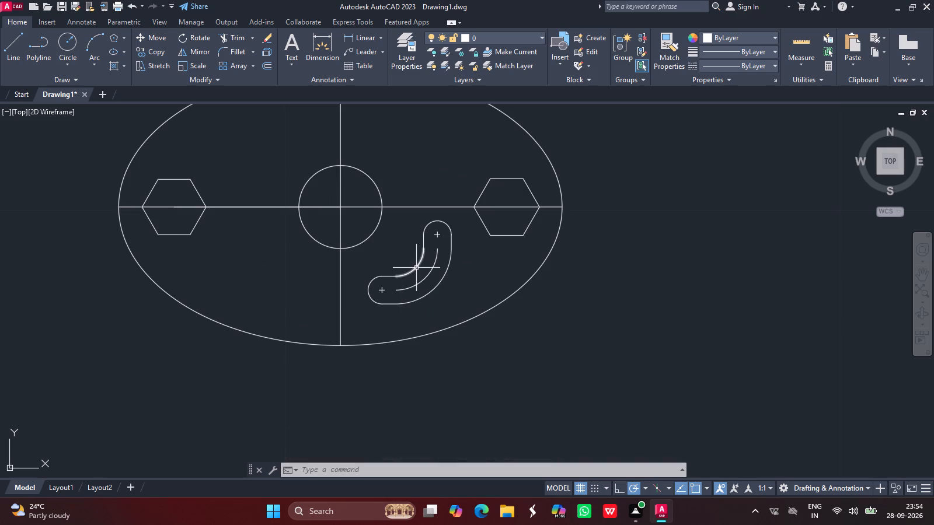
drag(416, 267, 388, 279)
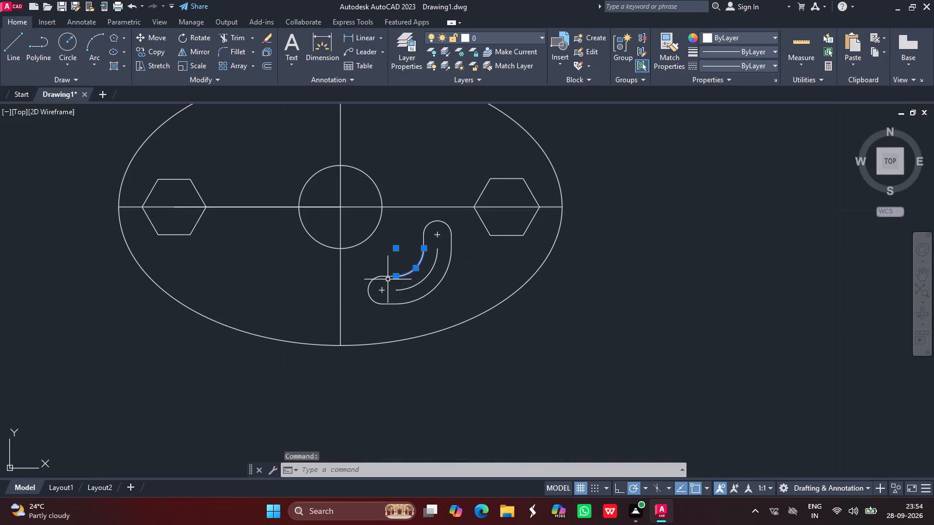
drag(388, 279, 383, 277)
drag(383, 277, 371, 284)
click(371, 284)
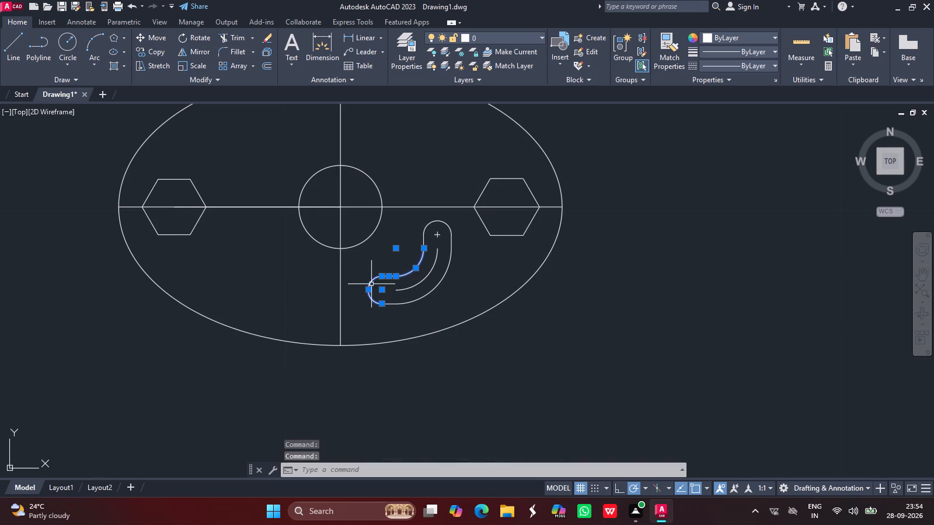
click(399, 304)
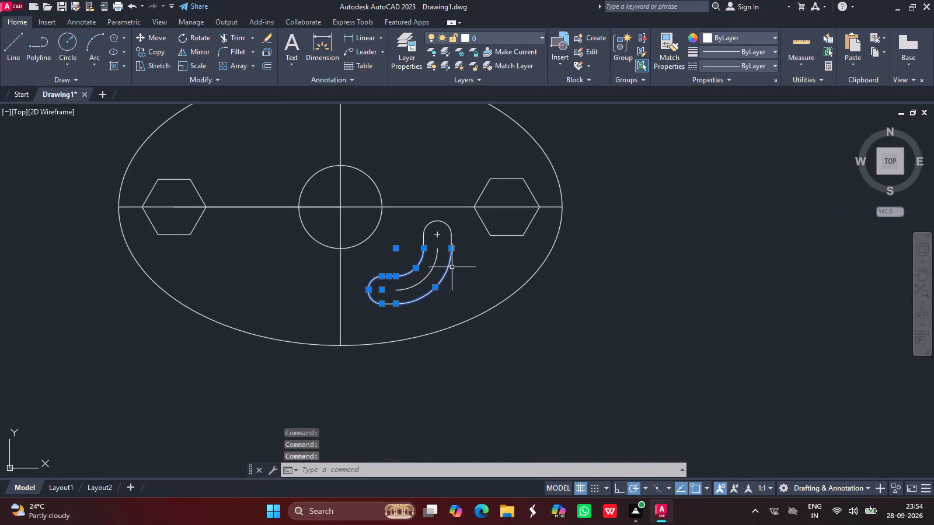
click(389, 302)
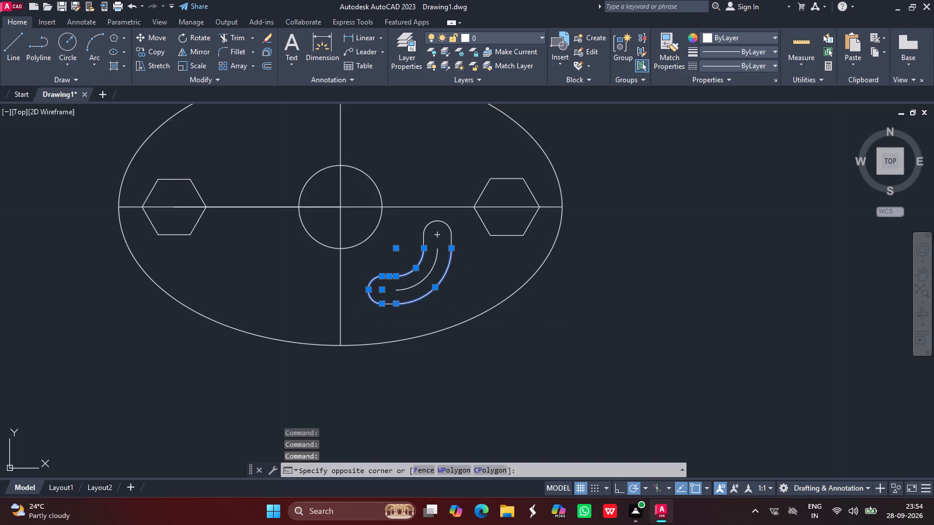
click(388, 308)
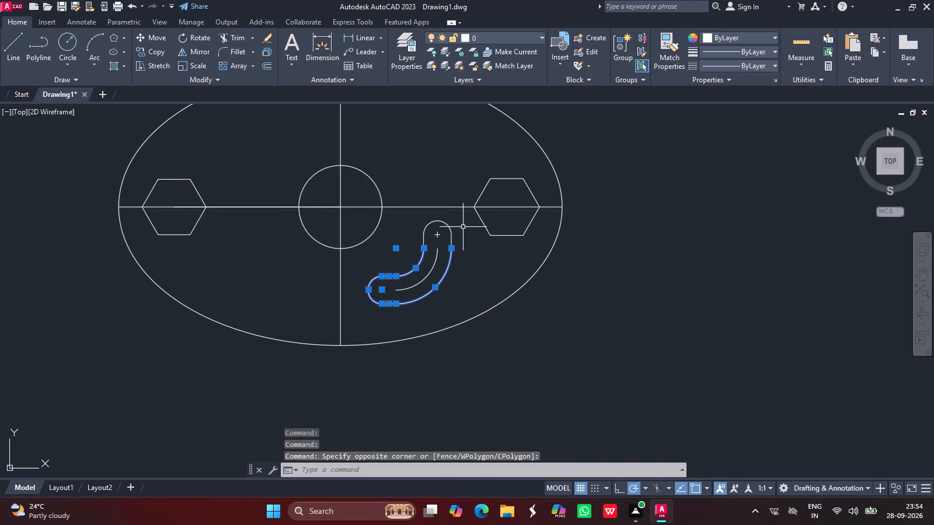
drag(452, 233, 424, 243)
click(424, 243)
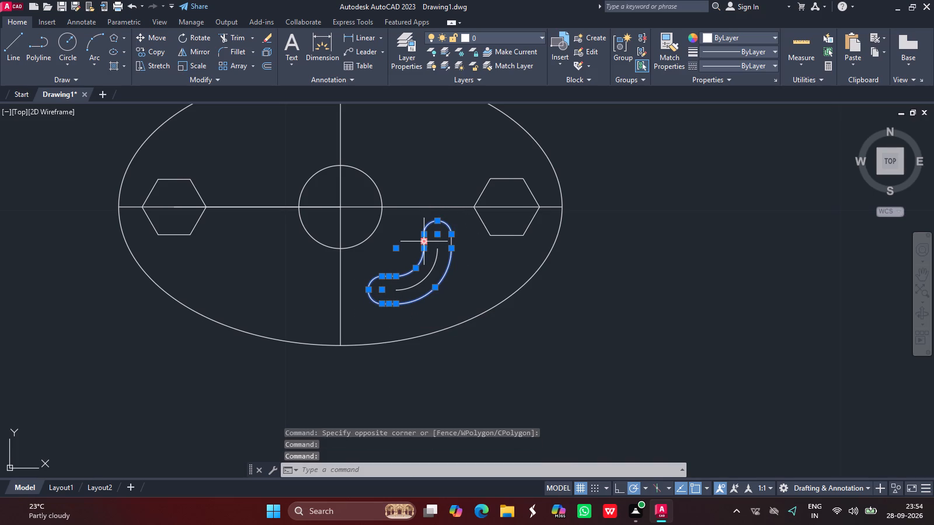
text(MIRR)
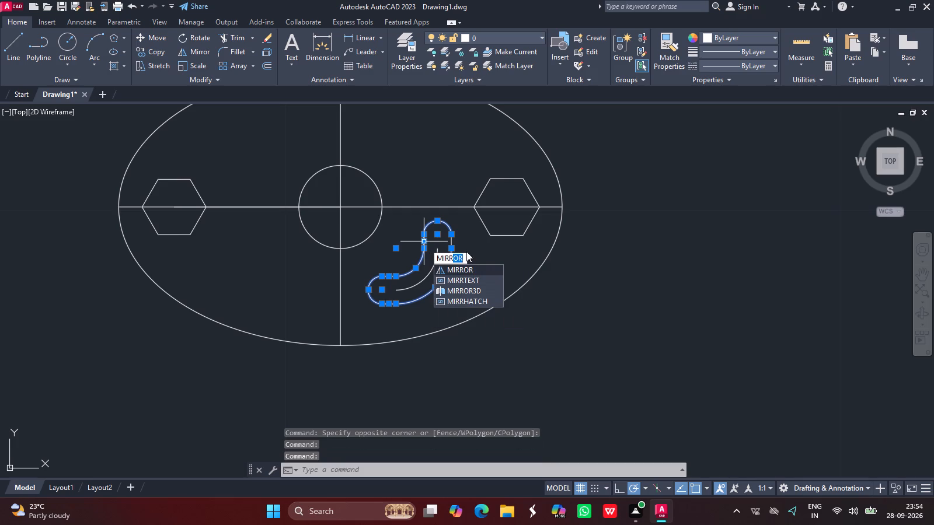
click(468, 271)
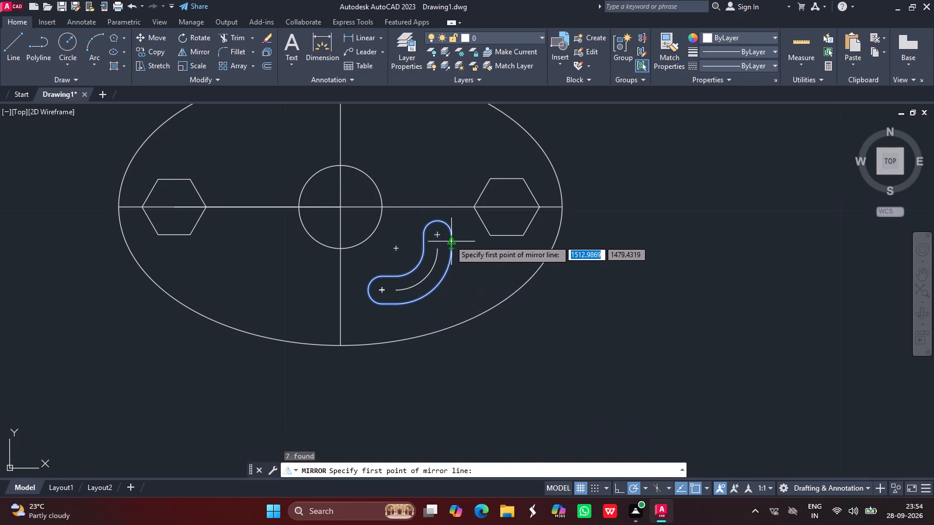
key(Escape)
Mirror the curved slot's outer outline, without its centre arc and centre marks, about the ellipse's vertical axis, keeping the original.
drag(431, 239, 430, 222)
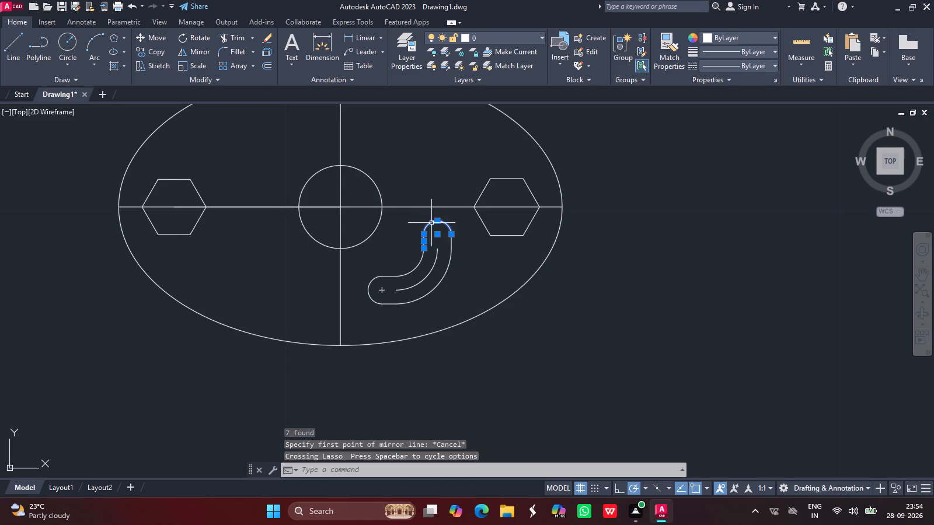
drag(463, 271, 449, 250)
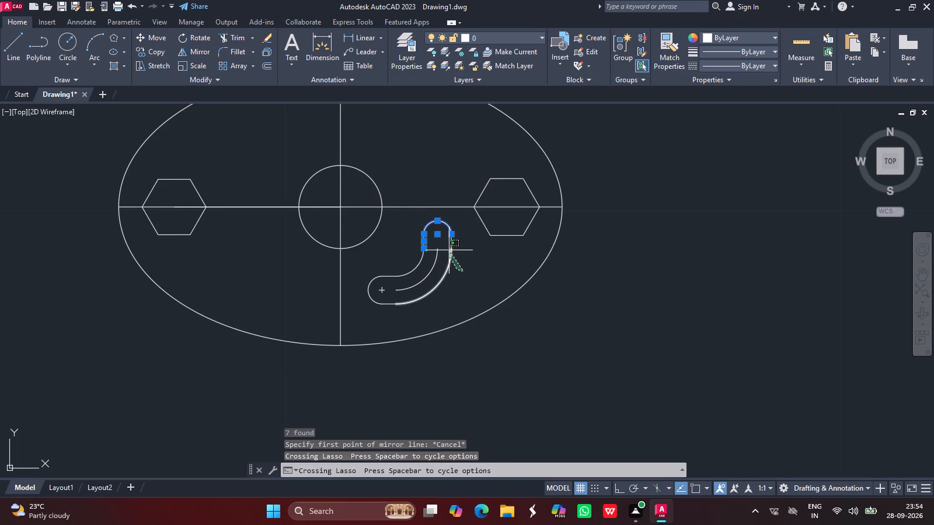
drag(449, 250, 452, 247)
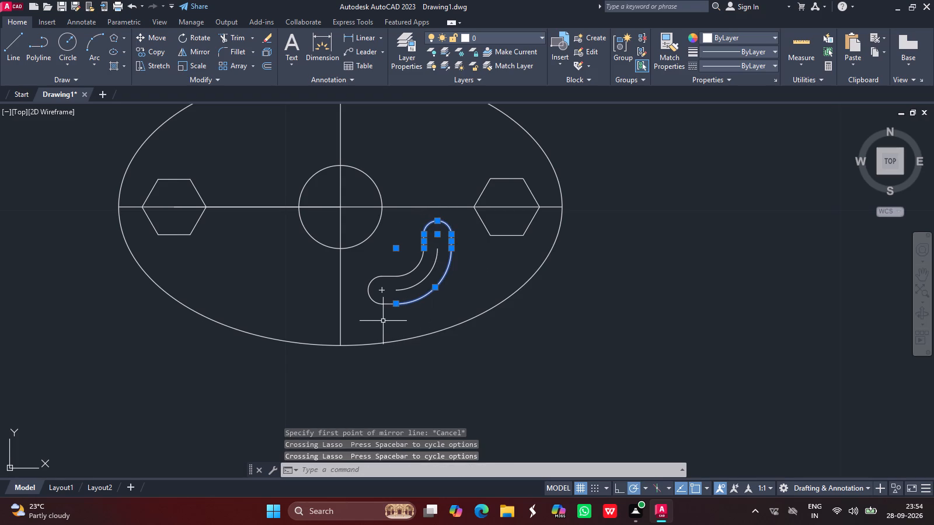
drag(388, 314, 360, 297)
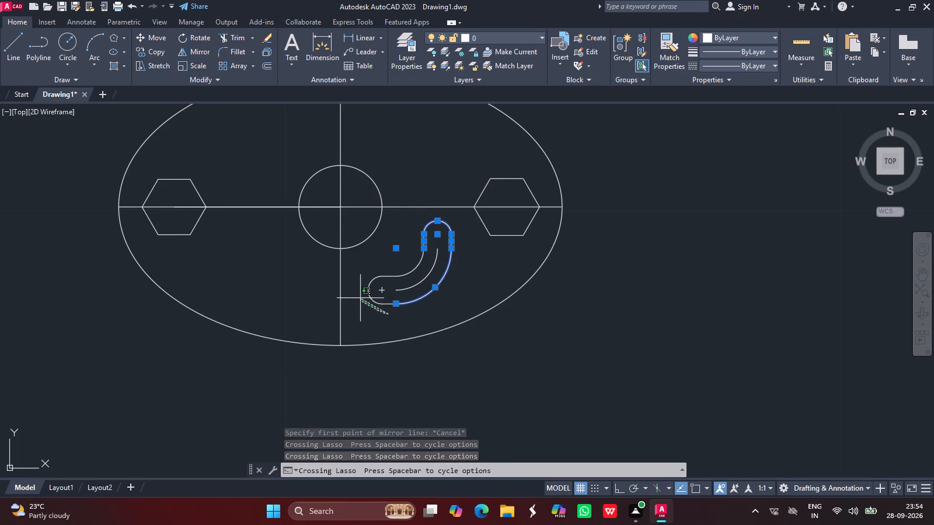
drag(360, 297, 365, 289)
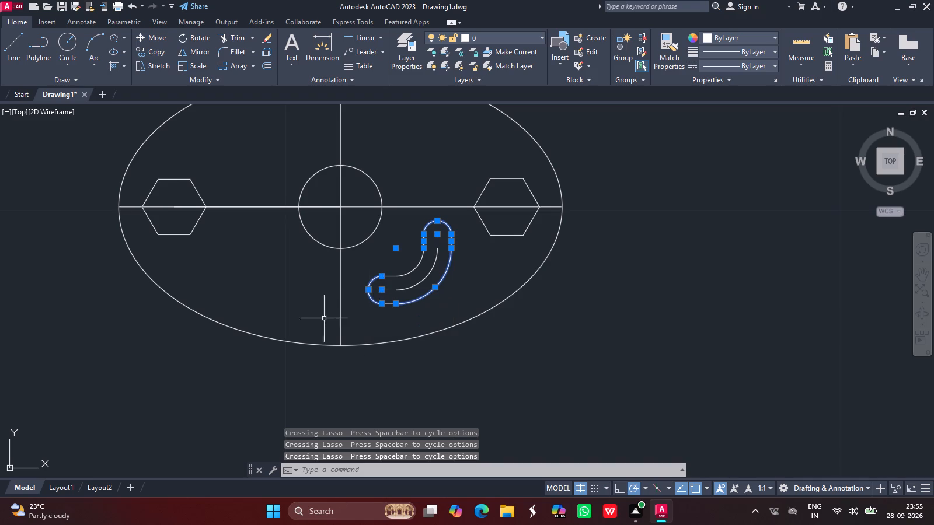
click(390, 303)
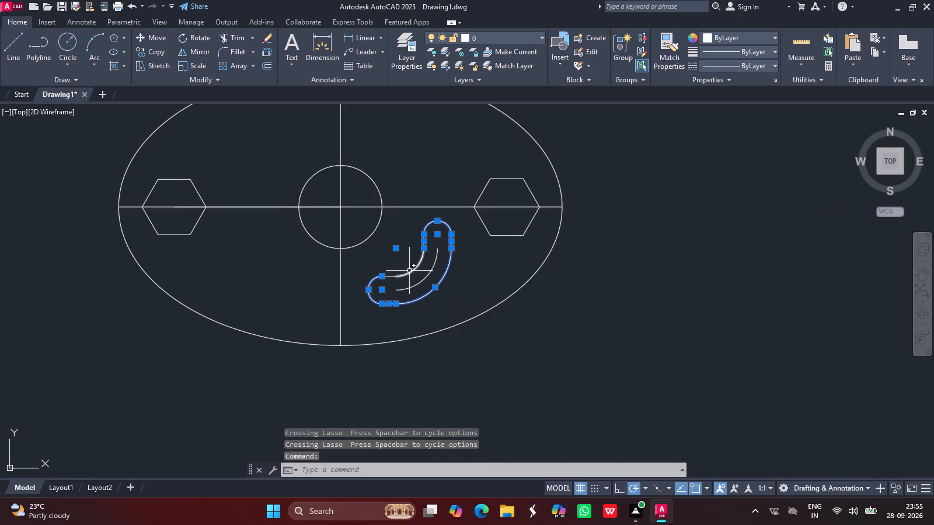
drag(409, 271, 389, 276)
click(389, 276)
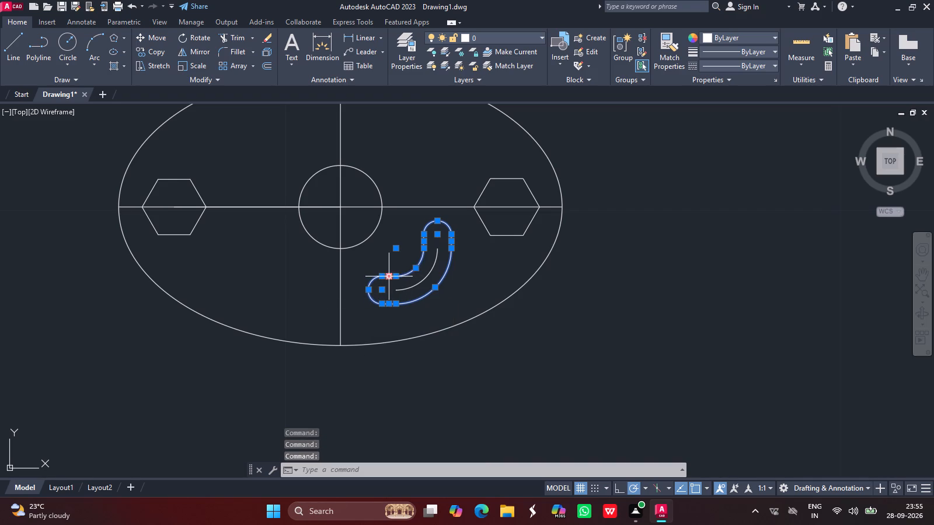
text(MI)
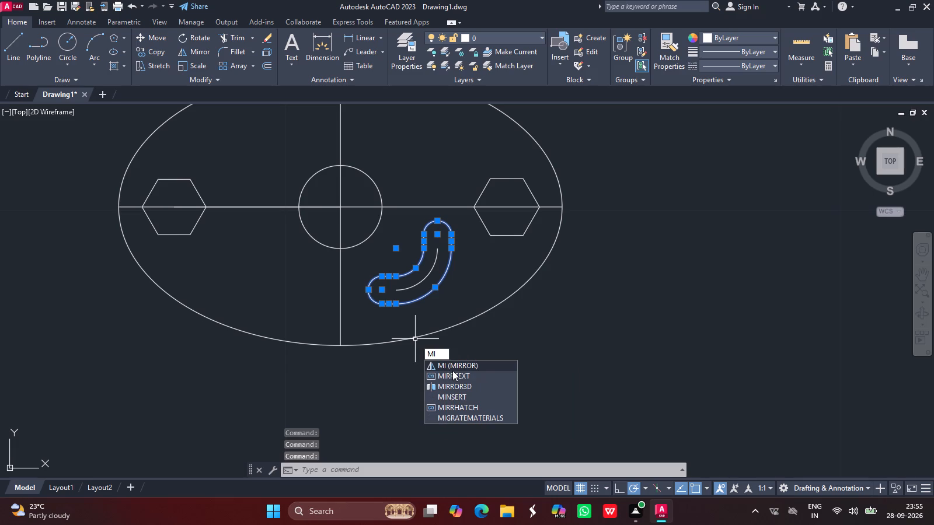
click(468, 363)
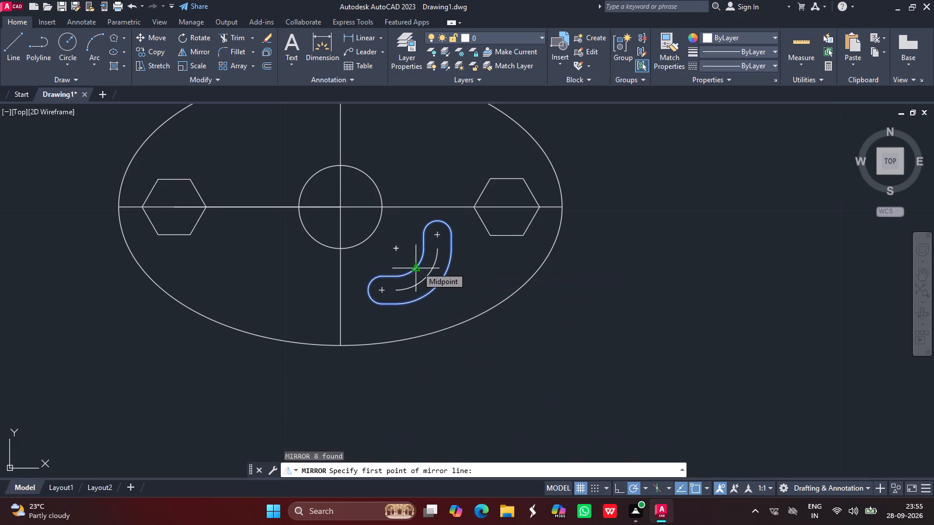
click(338, 205)
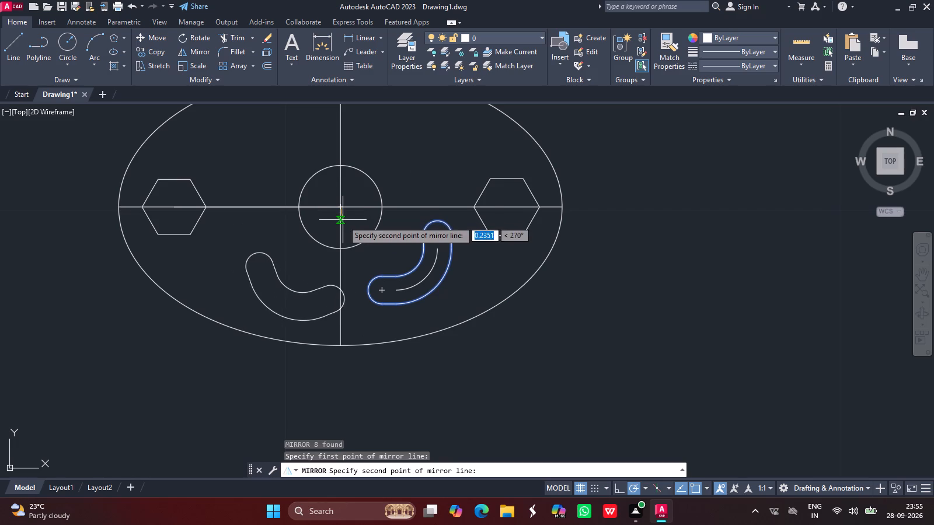
click(340, 250)
key(Return)
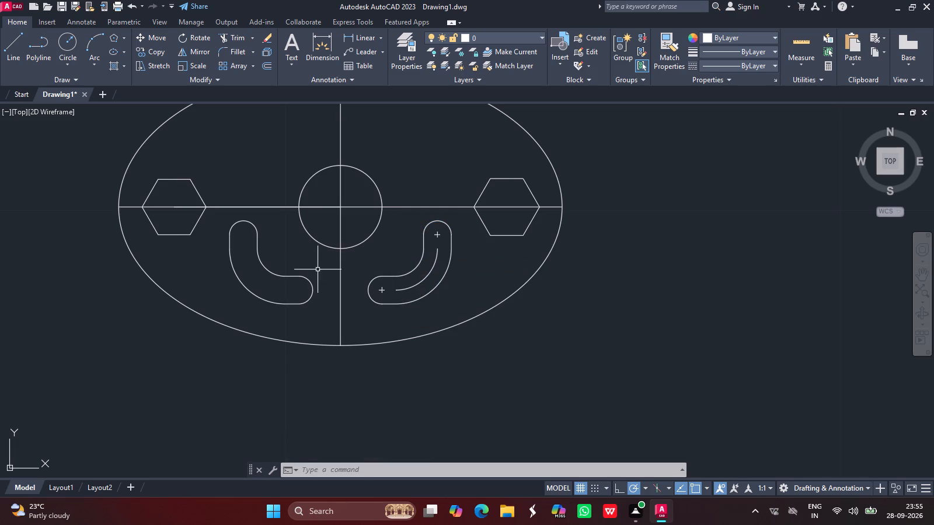
Mirror the lower-left slot outline about the ellipse's horizontal axis into the upper-left quadrant, keeping the source outline.
drag(316, 307, 252, 290)
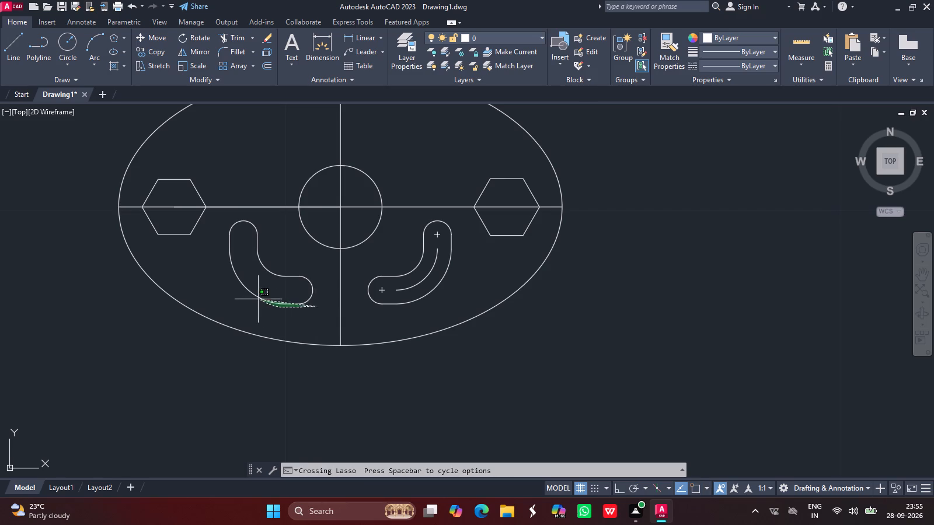
drag(252, 290, 304, 247)
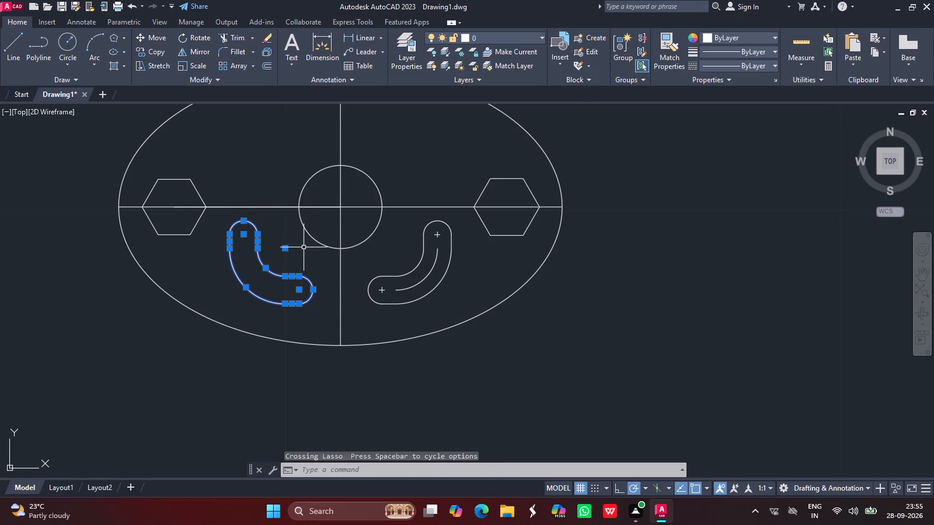
text(MI)
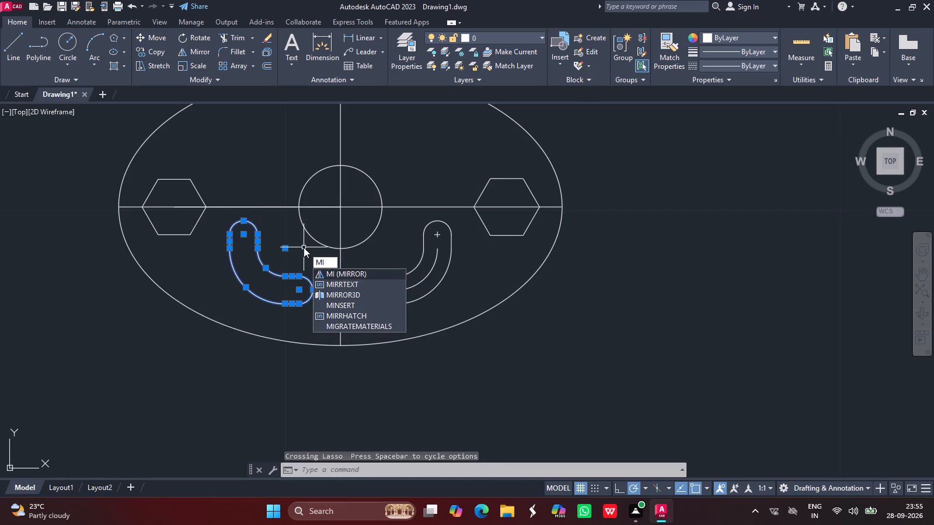
click(355, 273)
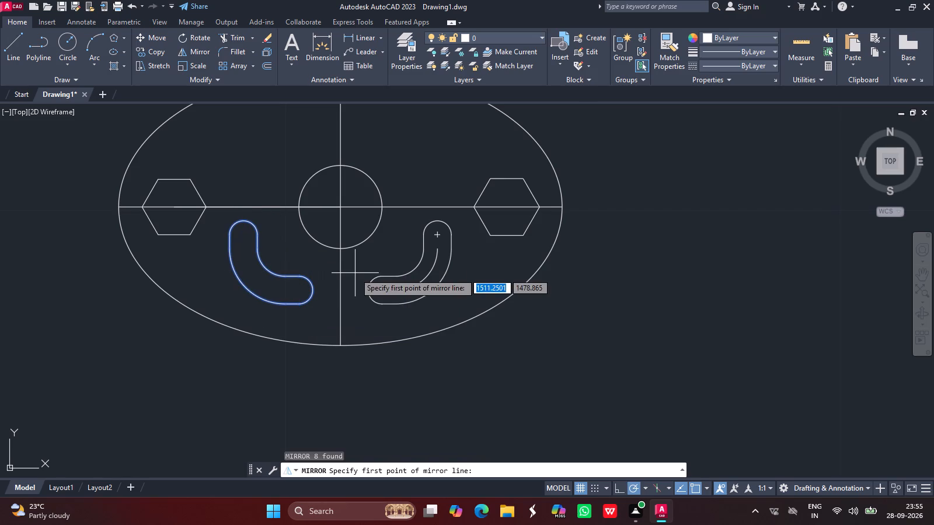
drag(341, 210, 340, 209)
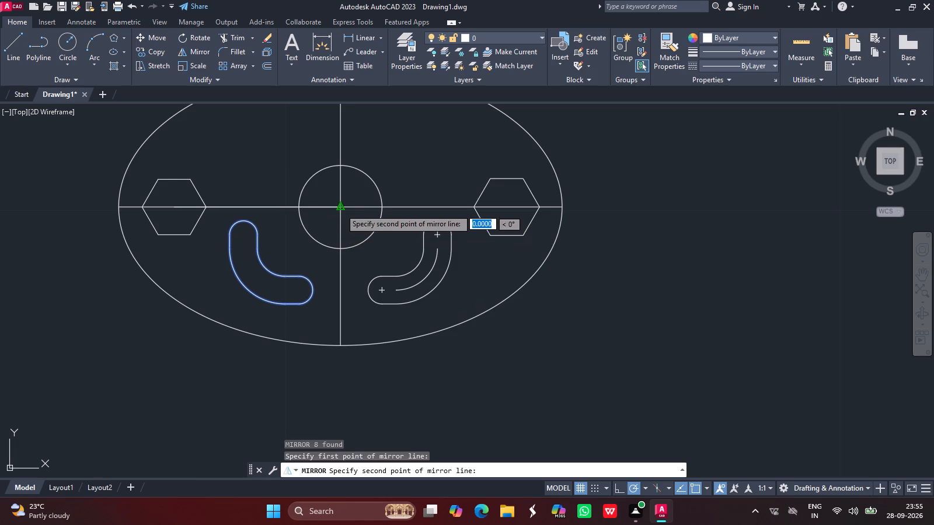
drag(340, 209, 287, 209)
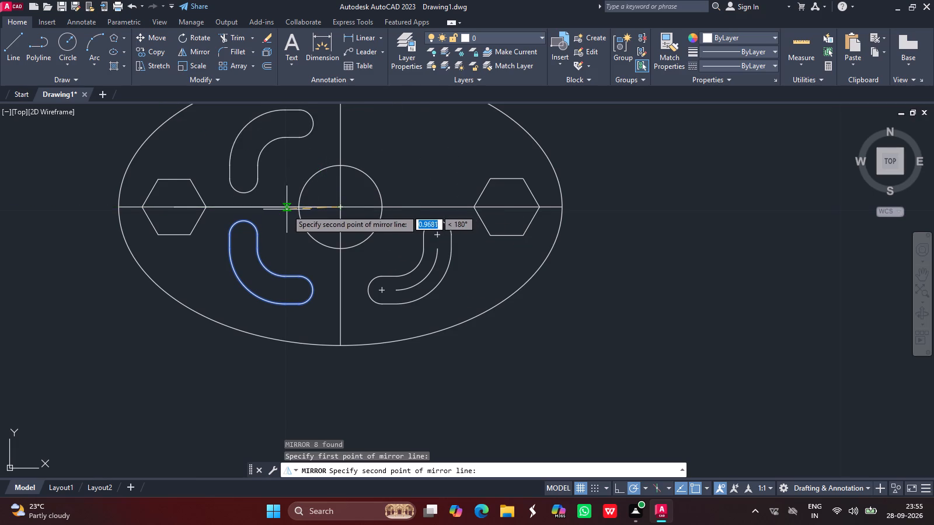
drag(287, 209, 278, 209)
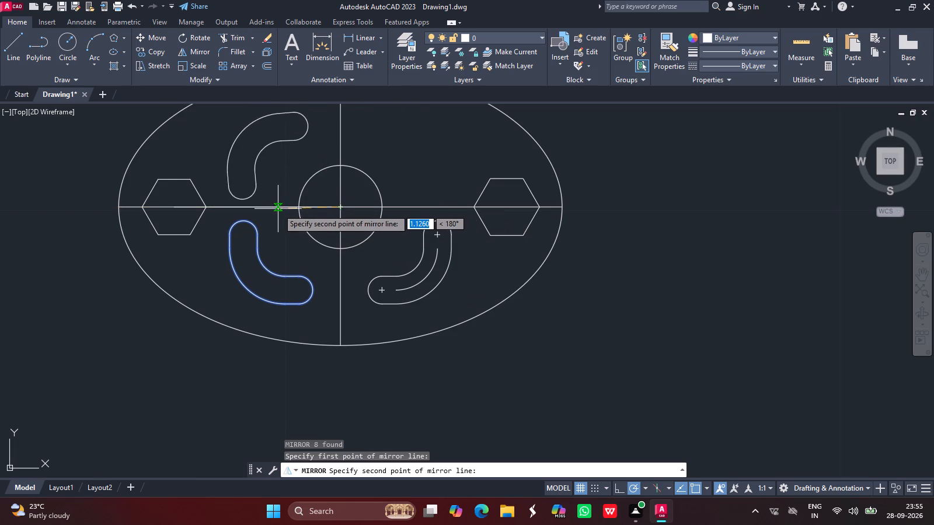
drag(278, 209, 260, 208)
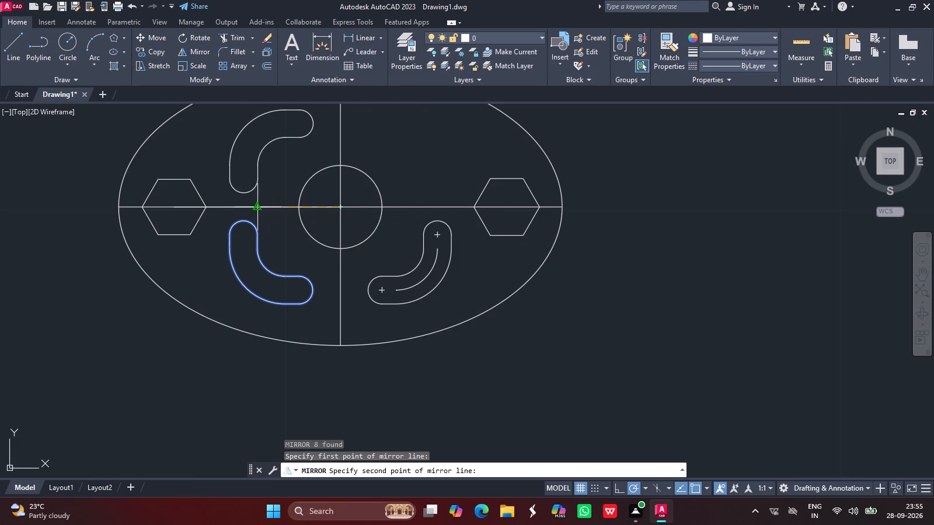
click(254, 208)
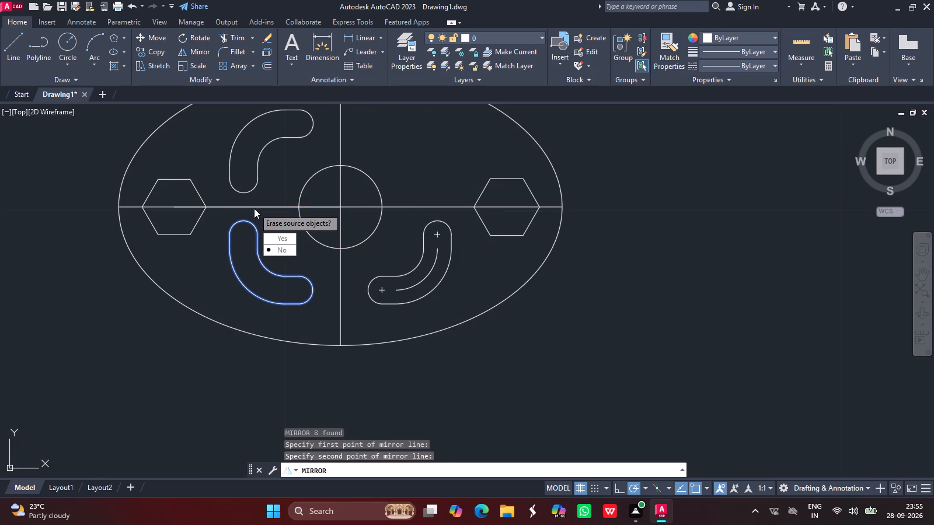
key(Return)
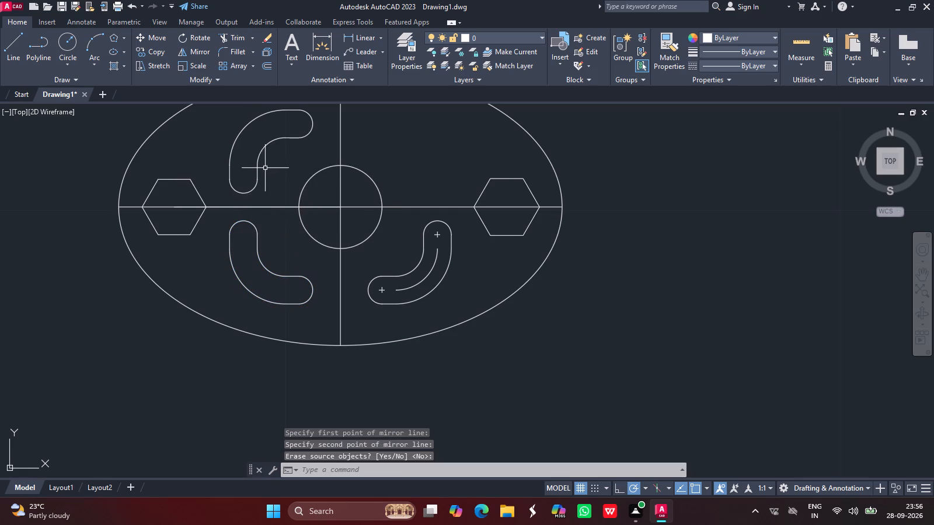
Mirror the upper-left slot outline about the ellipse's vertical axis into the upper-right quadrant, keeping the source outline.
drag(269, 184, 301, 108)
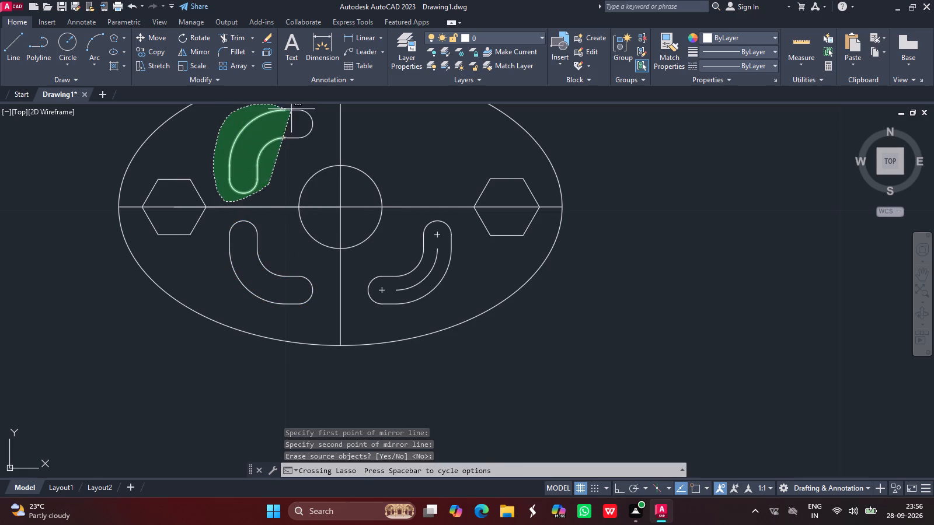
drag(301, 108, 322, 116)
text(MIRR)
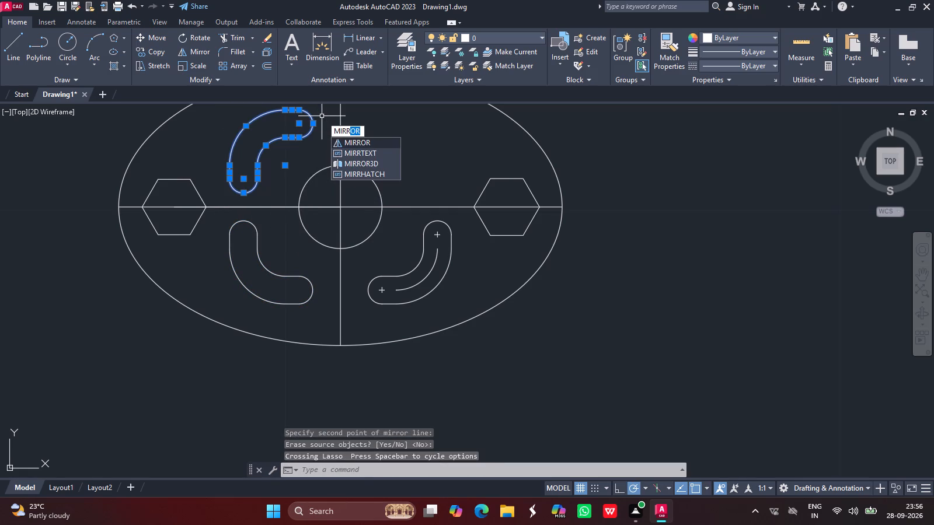
click(354, 142)
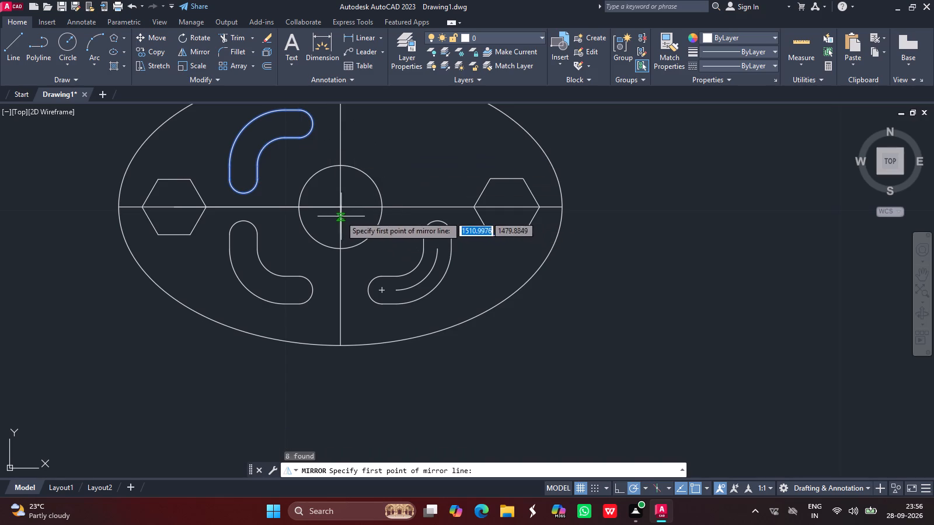
drag(341, 209, 340, 213)
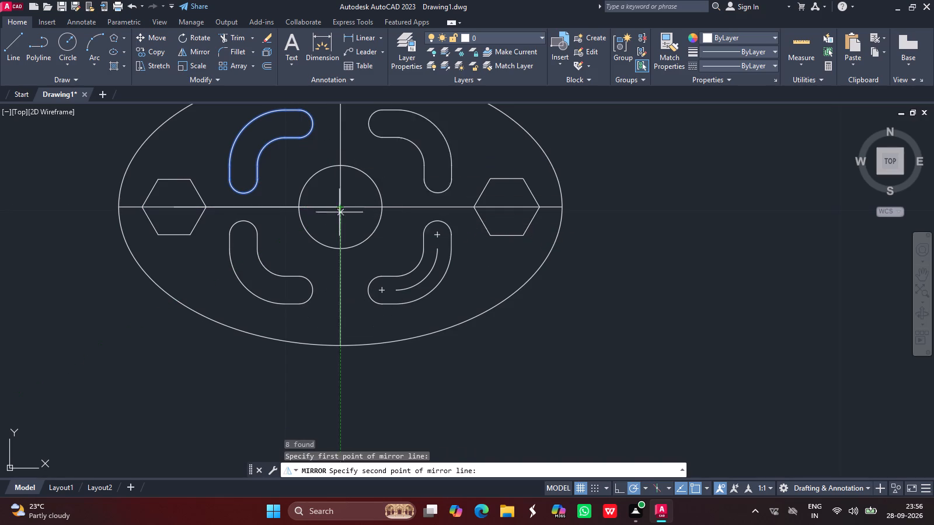
drag(340, 213, 319, 237)
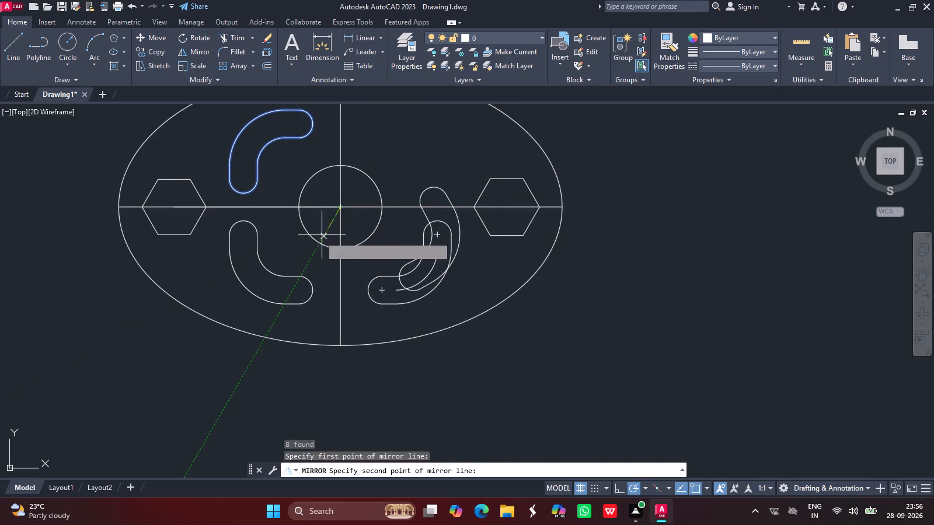
drag(319, 237, 314, 240)
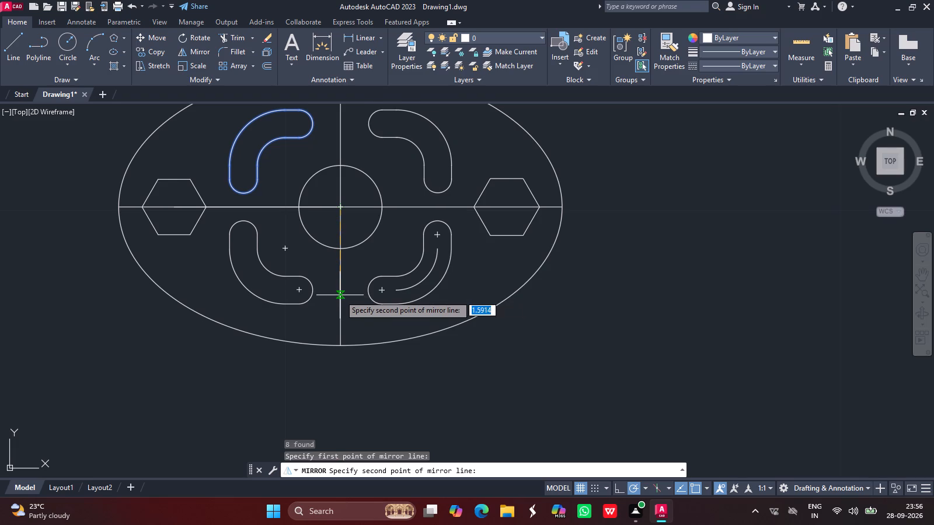
click(340, 342)
key(Return)
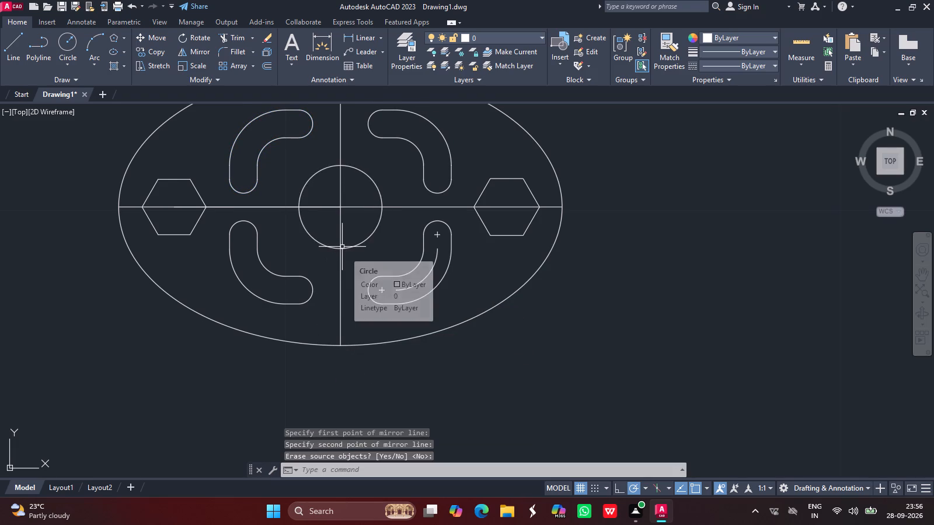
Add a horizontal linear dimension from the left hexagon's centre to the central circle's centre, placed below the ellipse.
ctrl+scroll(342, 247, down, 1)
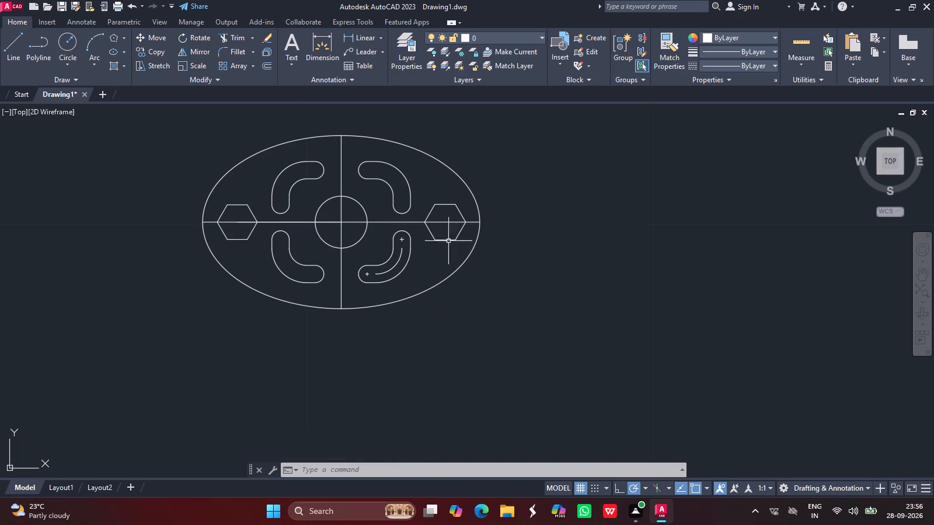
click(361, 38)
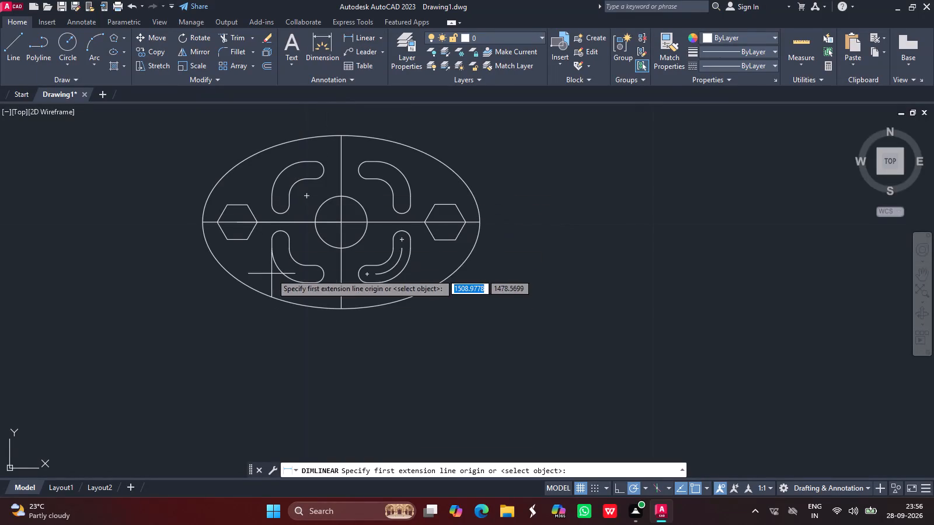
click(236, 222)
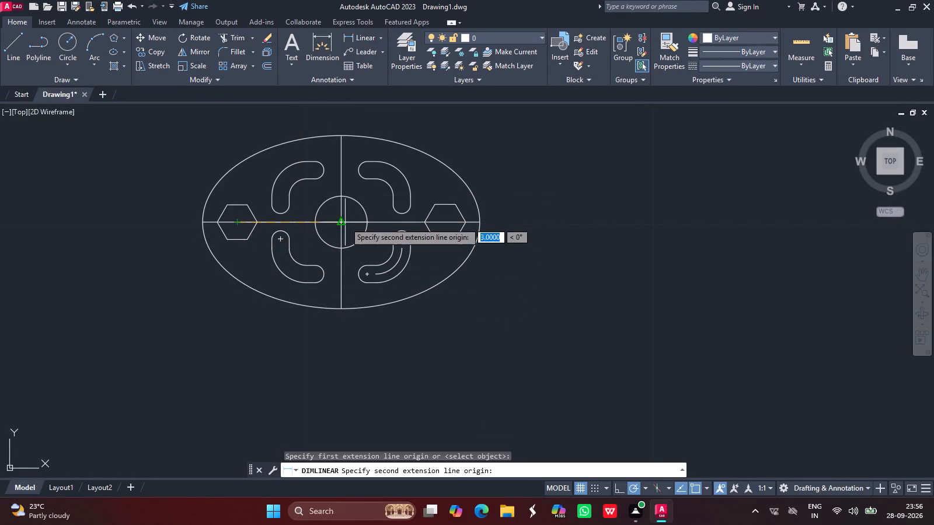
drag(338, 222, 350, 338)
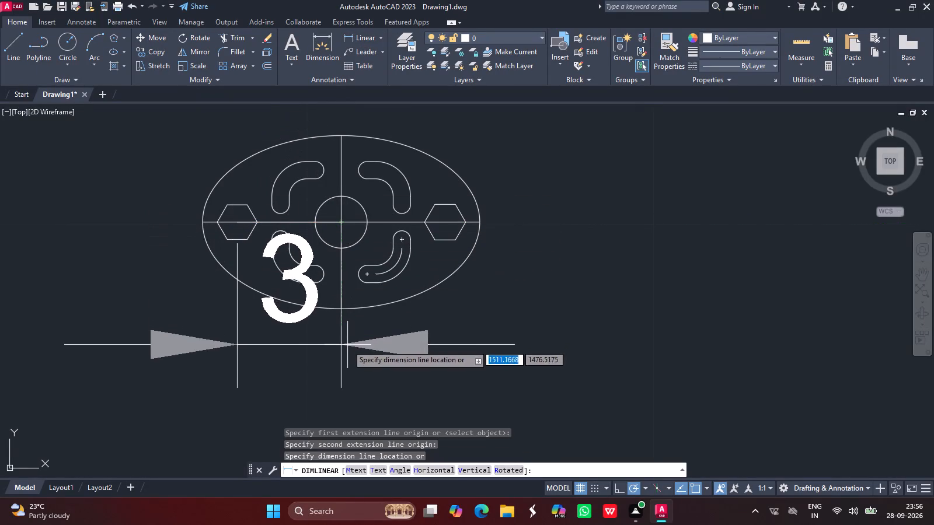
drag(353, 377, 299, 330)
click(299, 330)
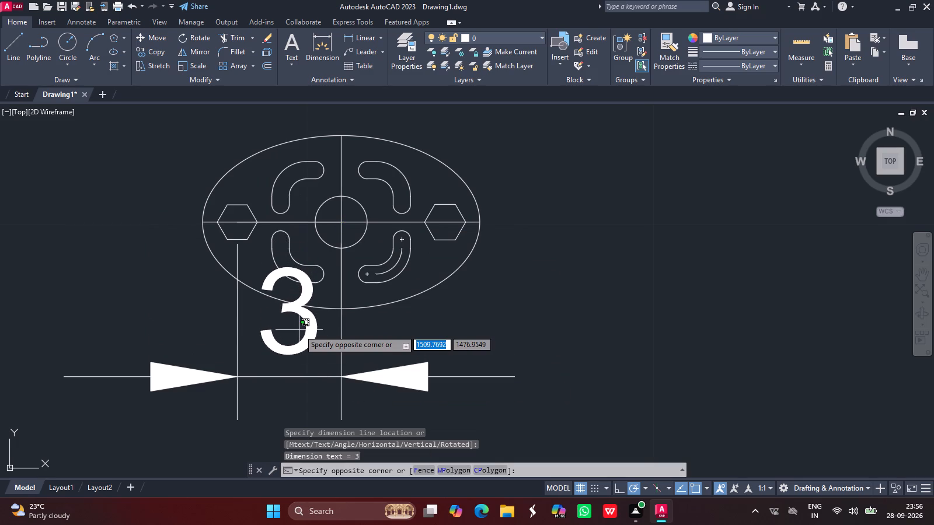
Modify the ISO-25 dimension style, setting its text height to 0.25.
key(d)
key(Return)
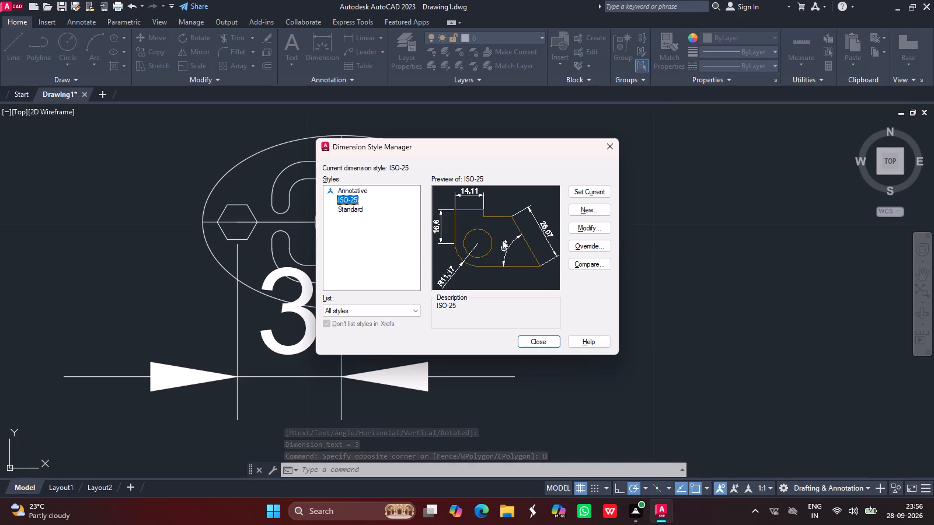
click(582, 225)
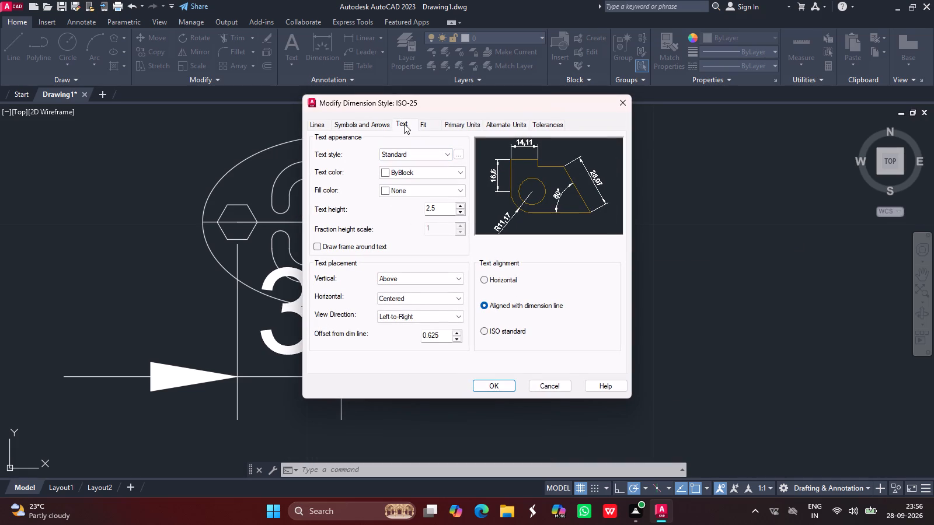
drag(404, 124, 443, 207)
drag(443, 207, 403, 217)
key(BackSpace)
text(0.)
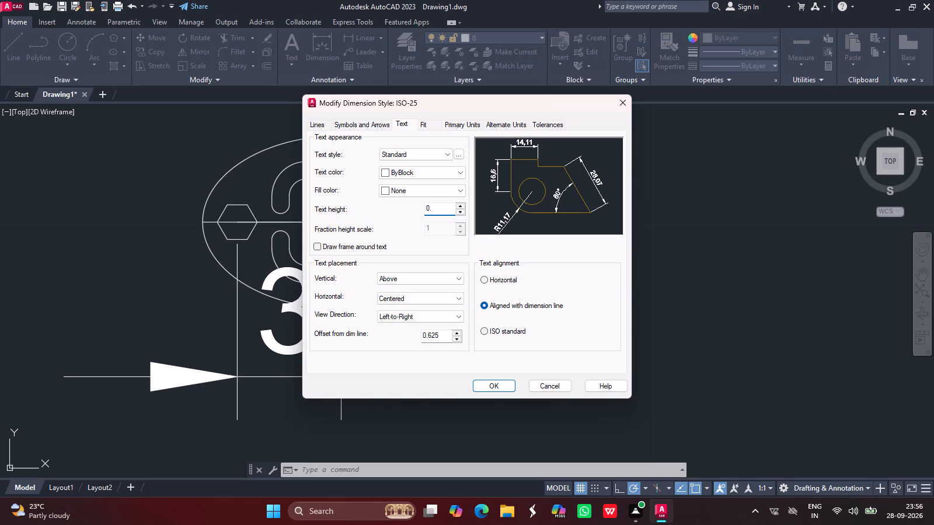
text(25)
key(Return)
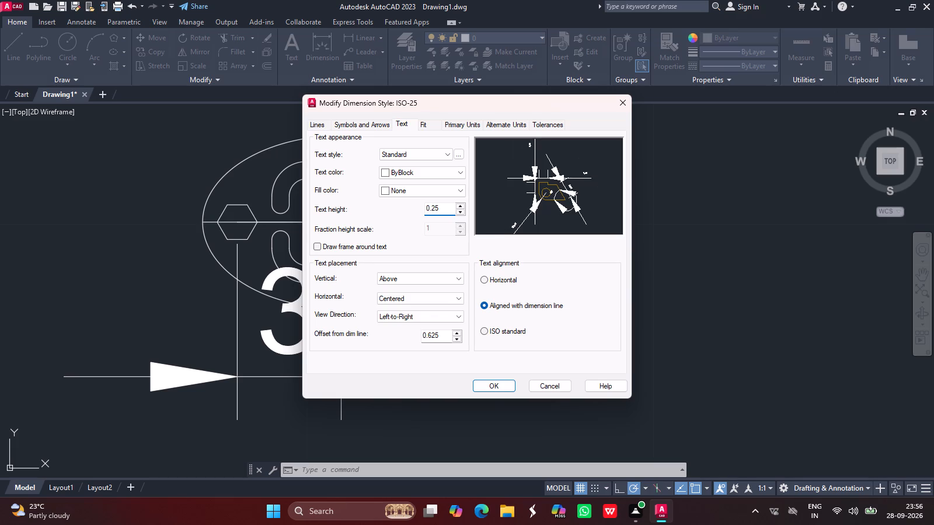
Set the ISO-25 style's arrow size to 0.25, apply the style changes and close the Dimension Style Manager.
click(367, 124)
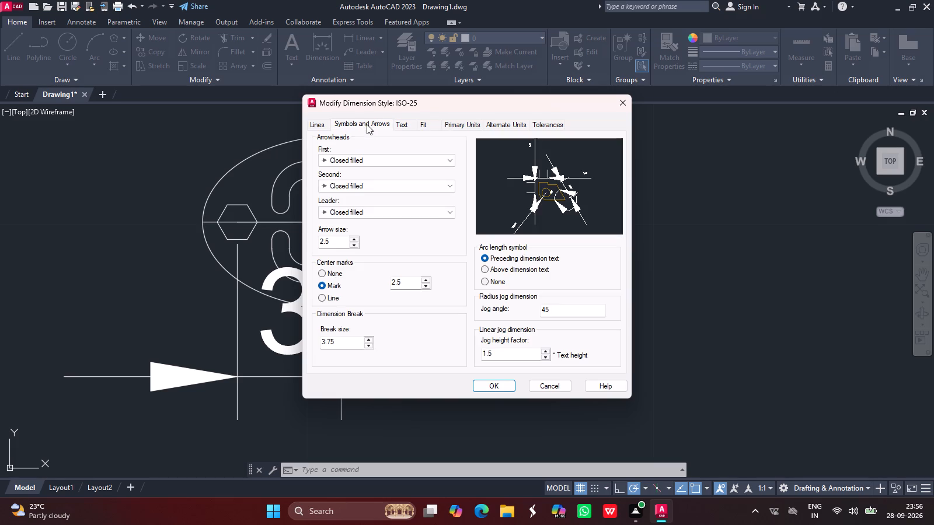
drag(332, 241, 305, 244)
key(BackSpace)
text(0.)
text(25)
key(Return)
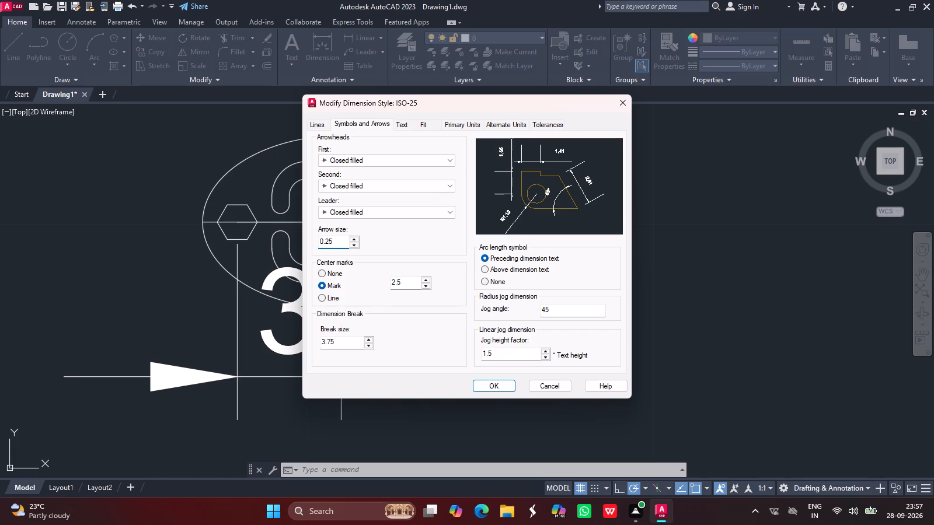
click(492, 384)
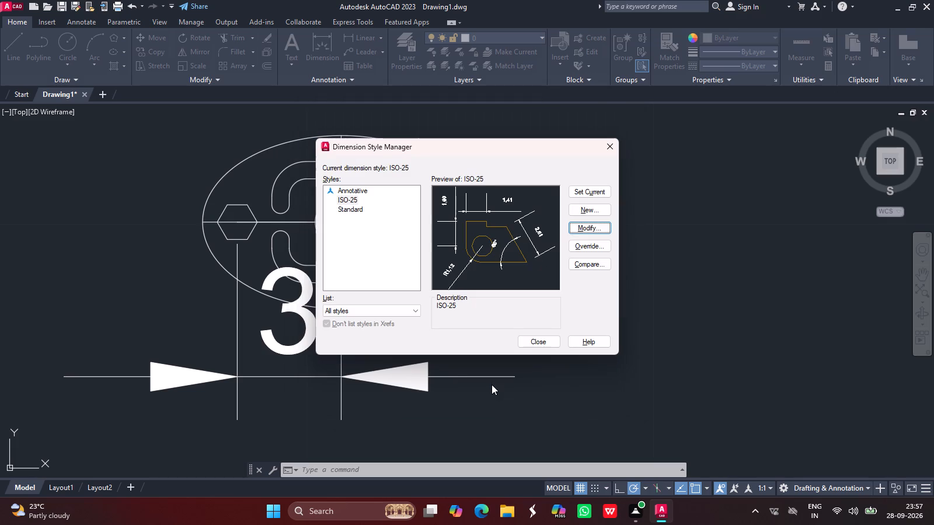
click(532, 342)
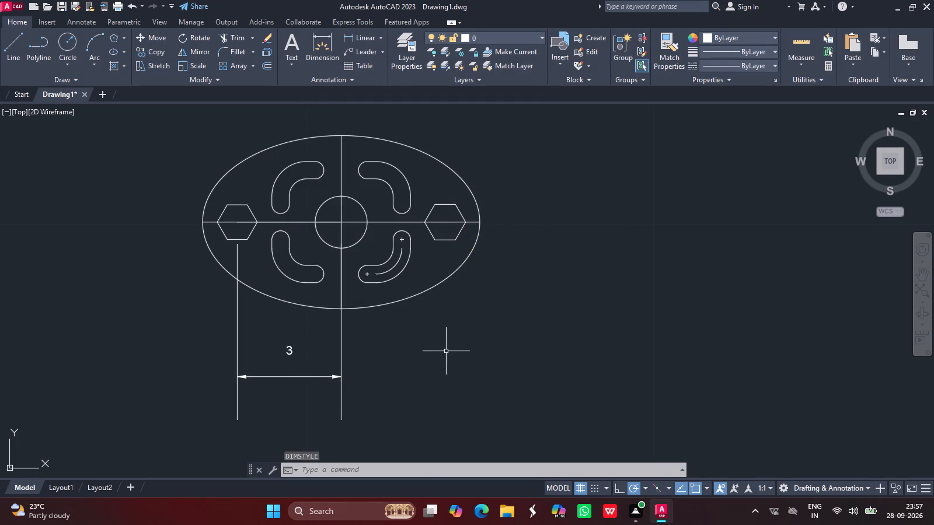
Add a linear dimension from the central circle's centre to the right hexagon's centre, in line with the existing dimension below the ellipse.
click(360, 43)
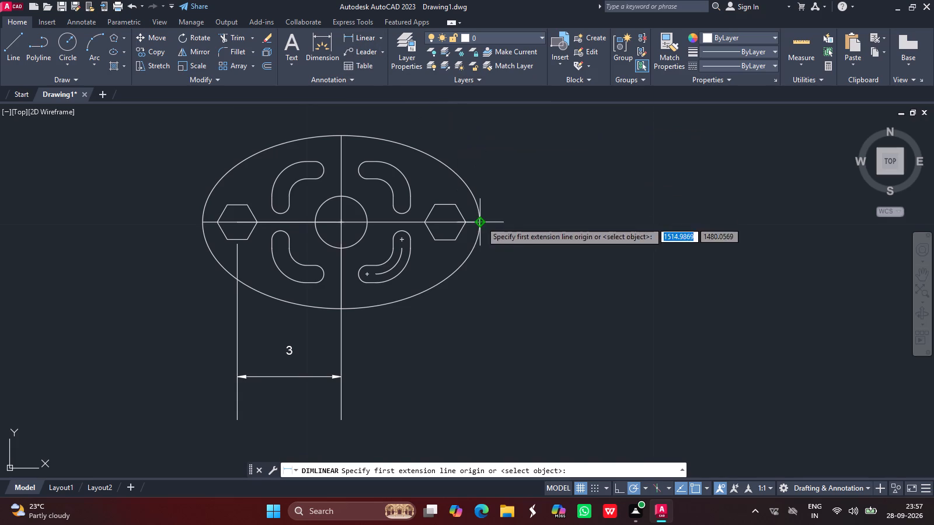
drag(341, 222, 365, 228)
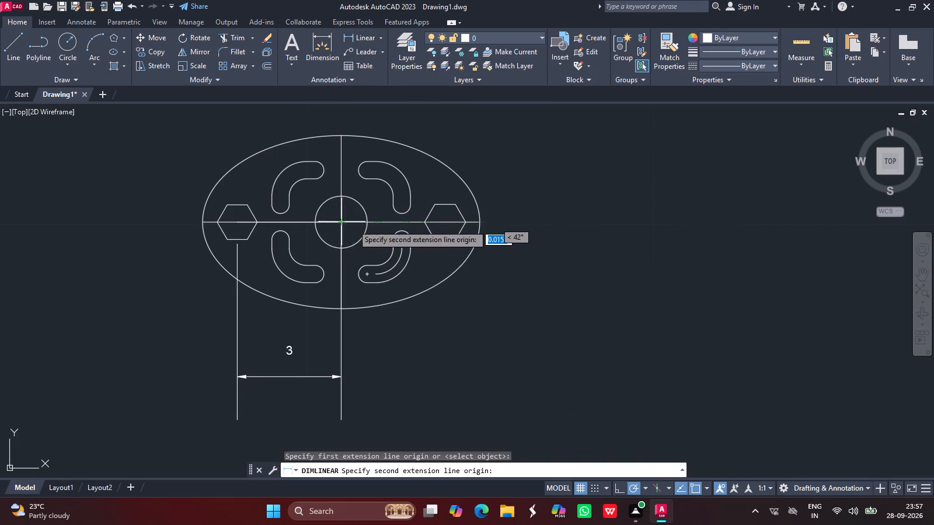
drag(365, 228, 452, 237)
drag(443, 220, 449, 345)
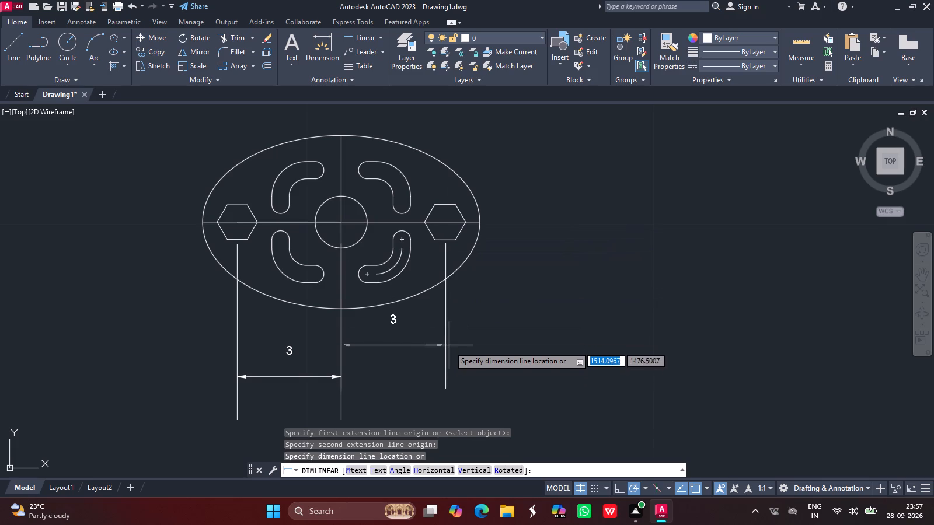
click(451, 377)
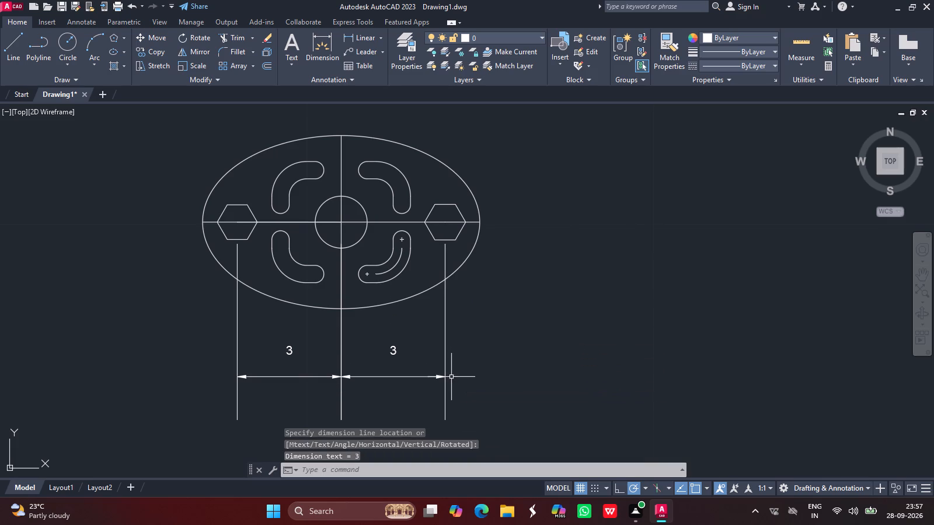
Dimension the ellipse's overall height between its bottom and top axis endpoints, placing the vertical dimension right of the ellipse.
click(353, 38)
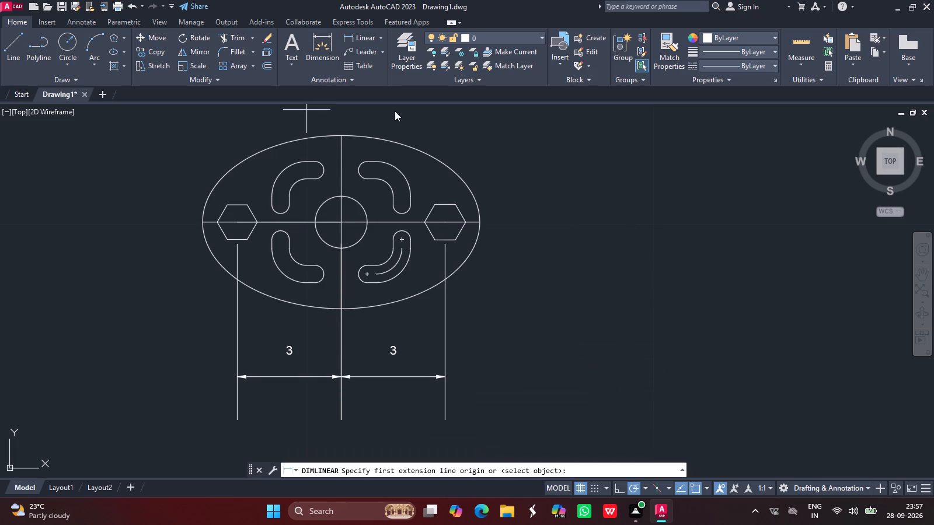
click(343, 311)
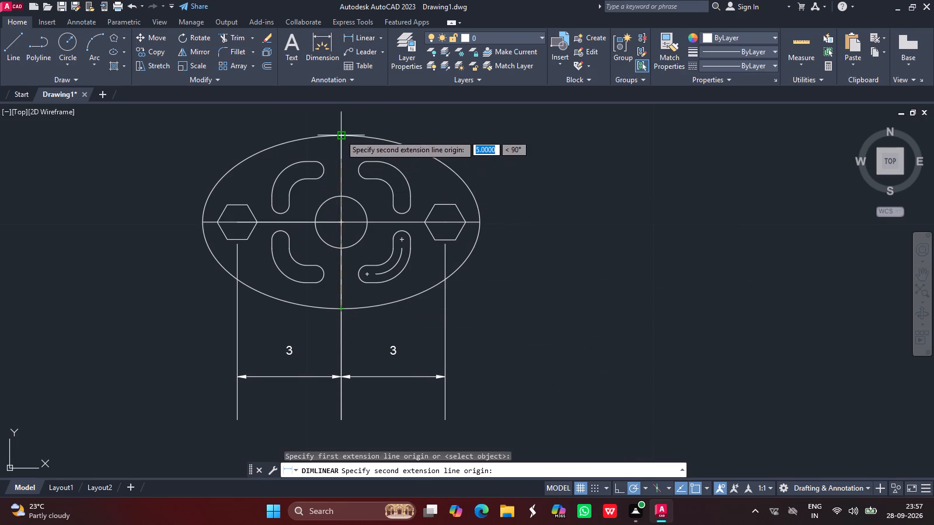
drag(342, 135, 492, 147)
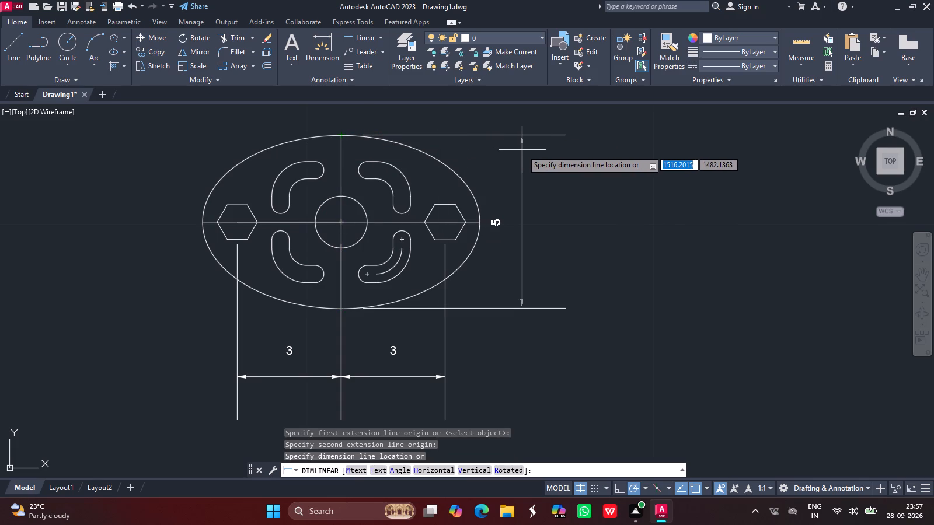
drag(522, 150, 394, 106)
Dimension the ellipse's overall width between its left and right axis endpoints, placing the horizontal dimension just above the ellipse.
click(359, 42)
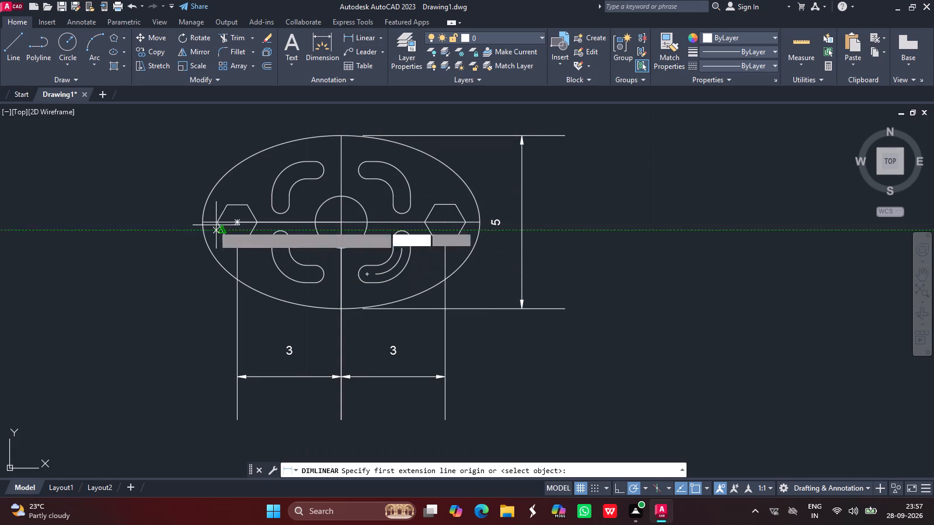
drag(203, 222, 434, 242)
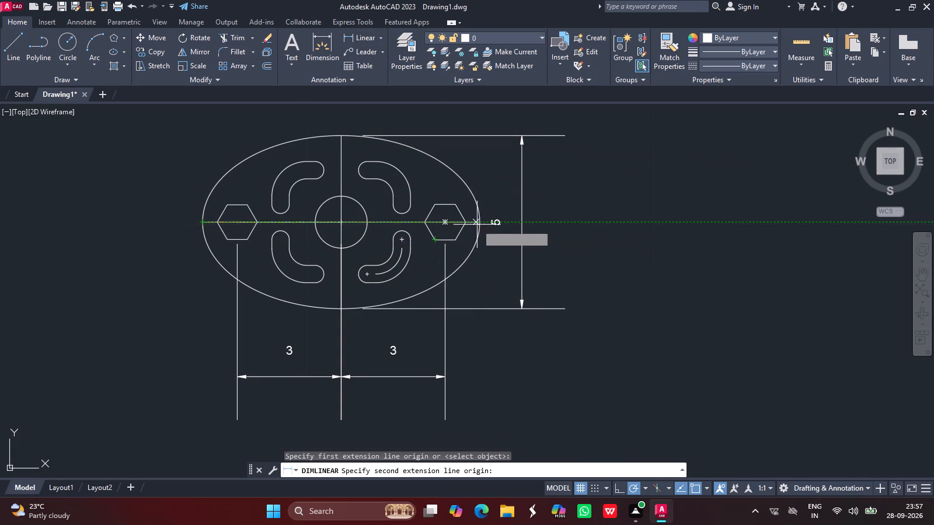
drag(481, 223, 446, 123)
click(446, 123)
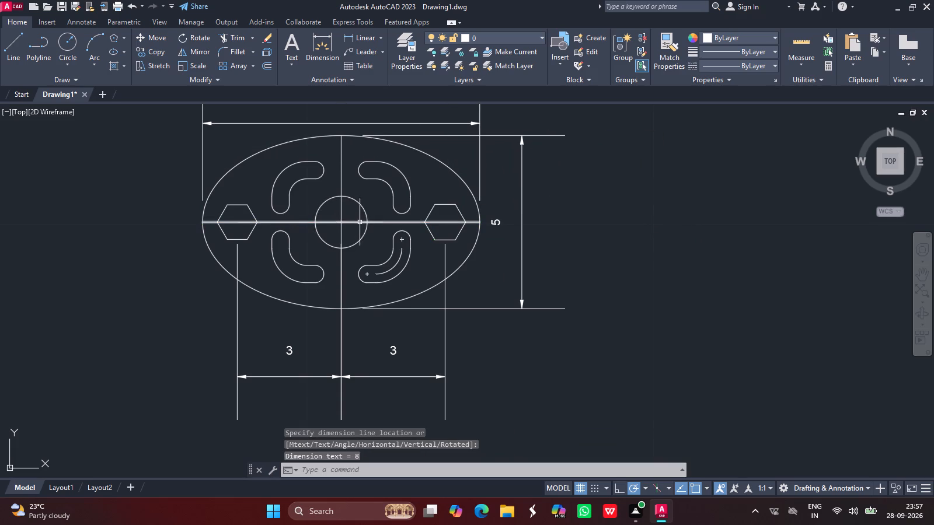
Dimension the left hexagon's height between its upper-left and lower-left corners, placing the vertical dimension just left of the ellipse.
click(360, 36)
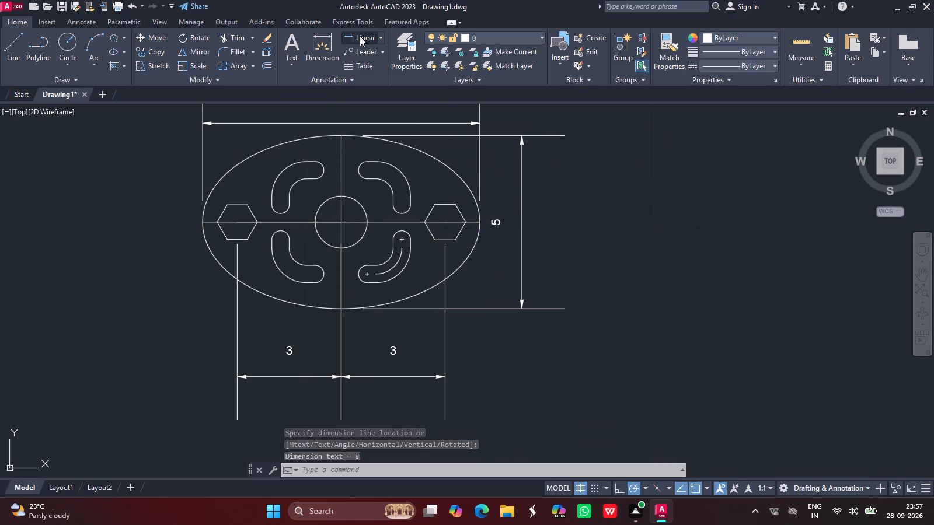
click(231, 204)
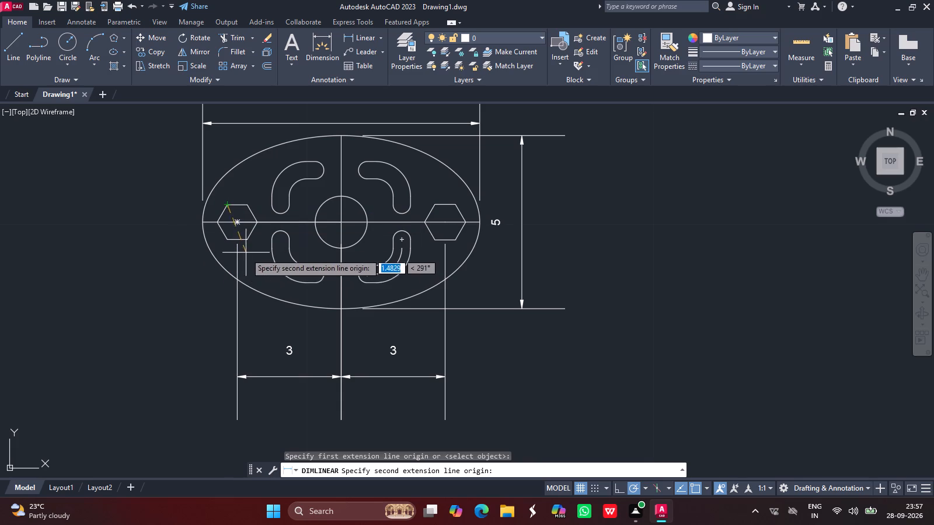
drag(228, 240, 183, 246)
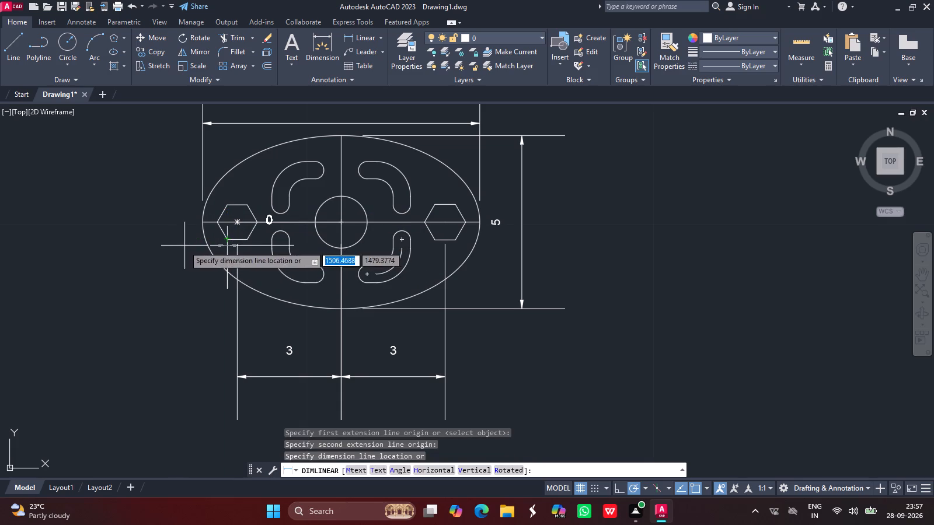
drag(183, 246, 157, 218)
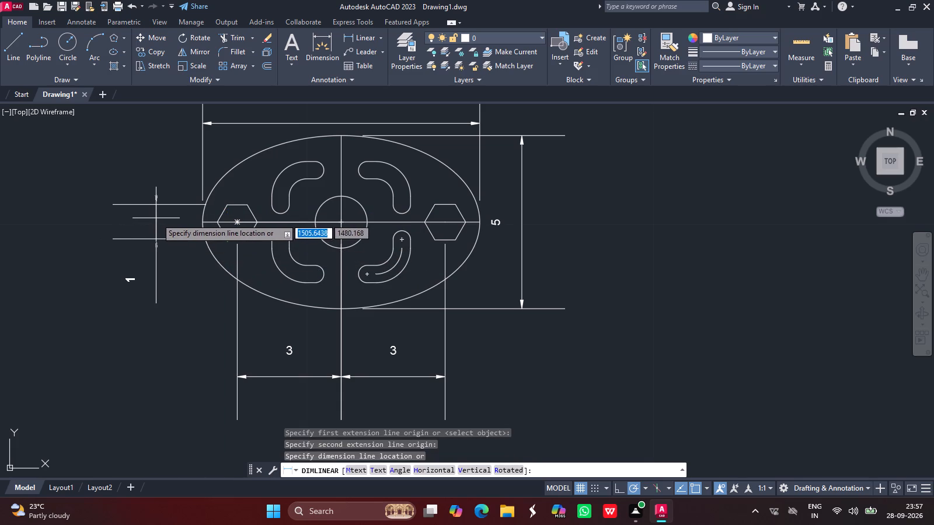
drag(157, 218, 173, 218)
click(173, 218)
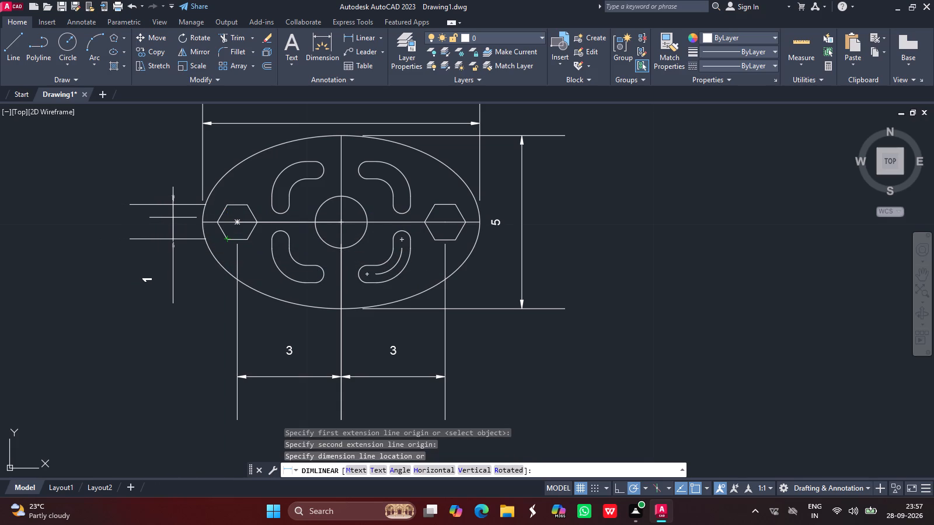
Dimension the lower-right slot's lower straight part from its end centre to the centreline arc's endpoint, placing the horizontal dimension just below the slot.
click(362, 34)
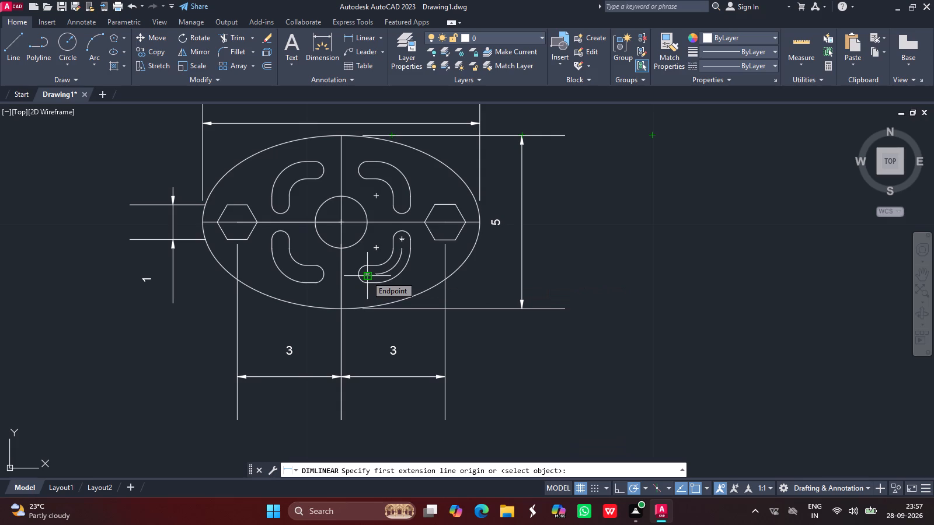
ctrl+scroll(367, 276, up, 2)
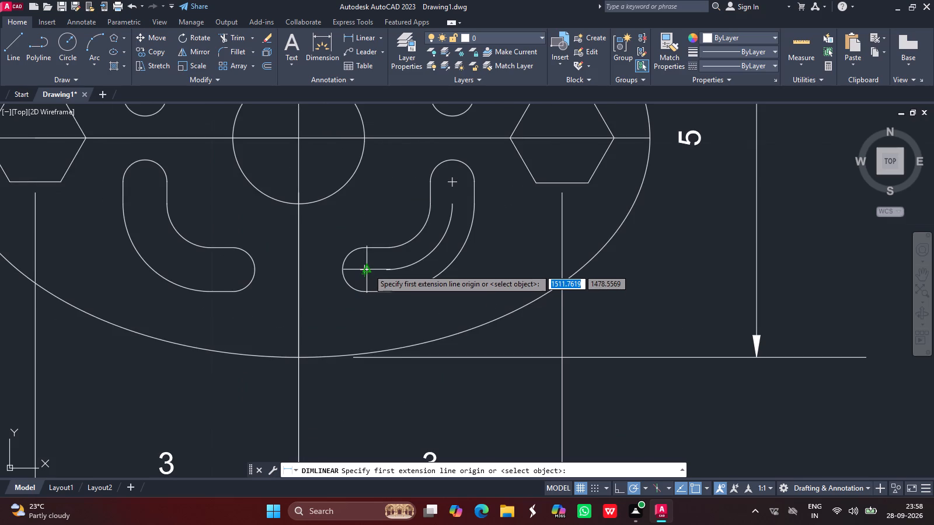
ctrl+scroll(361, 269, up, 3)
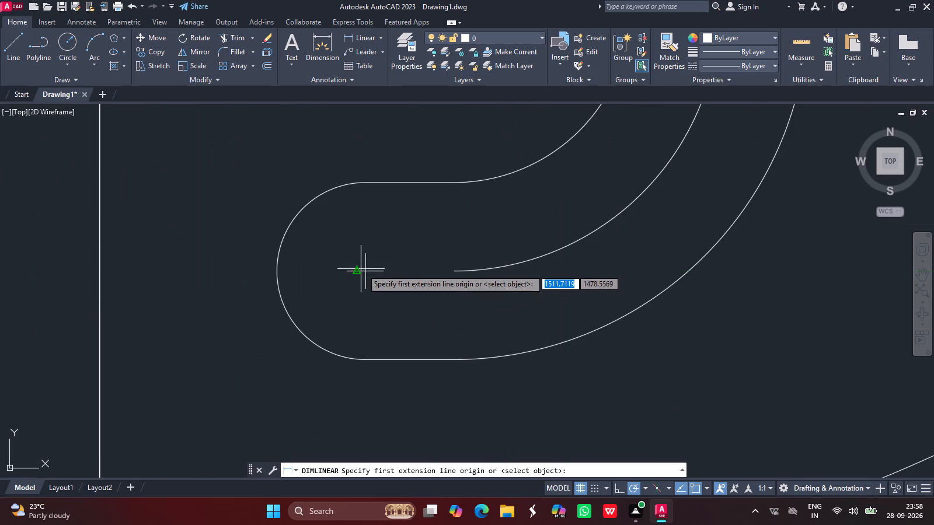
drag(364, 274, 448, 268)
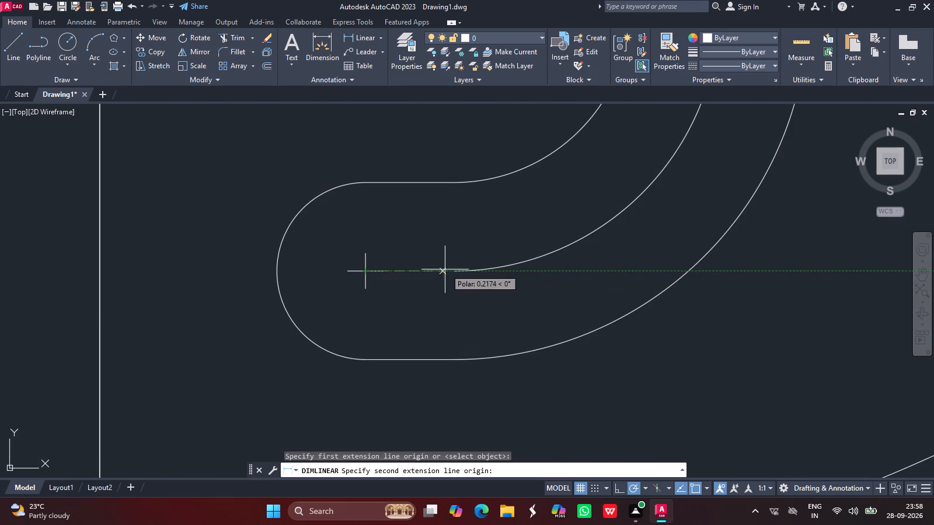
drag(448, 268, 458, 271)
drag(458, 271, 466, 355)
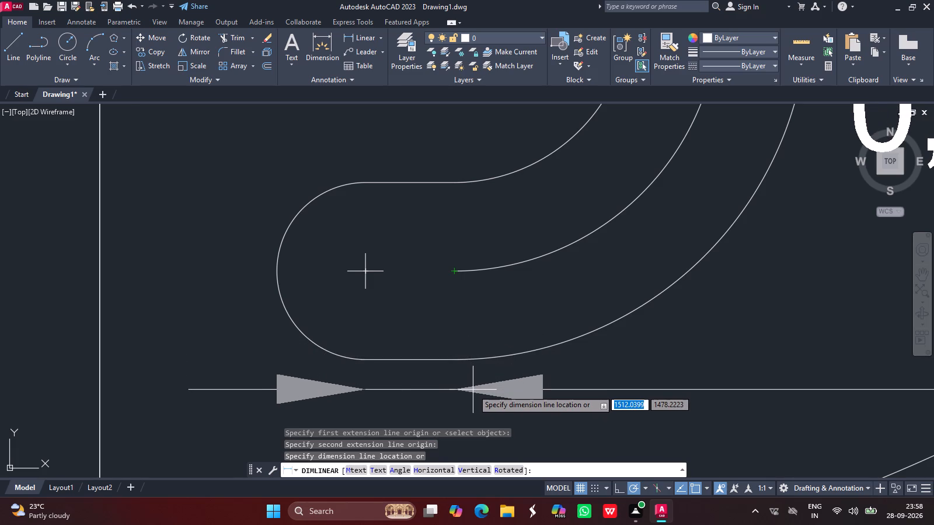
ctrl+scroll(473, 390, down, 1)
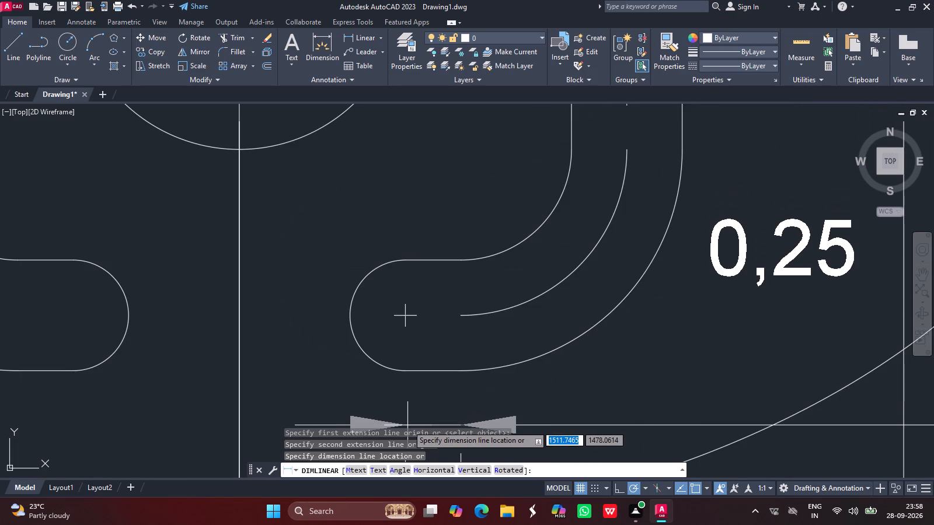
ctrl+scroll(407, 425, down, 1)
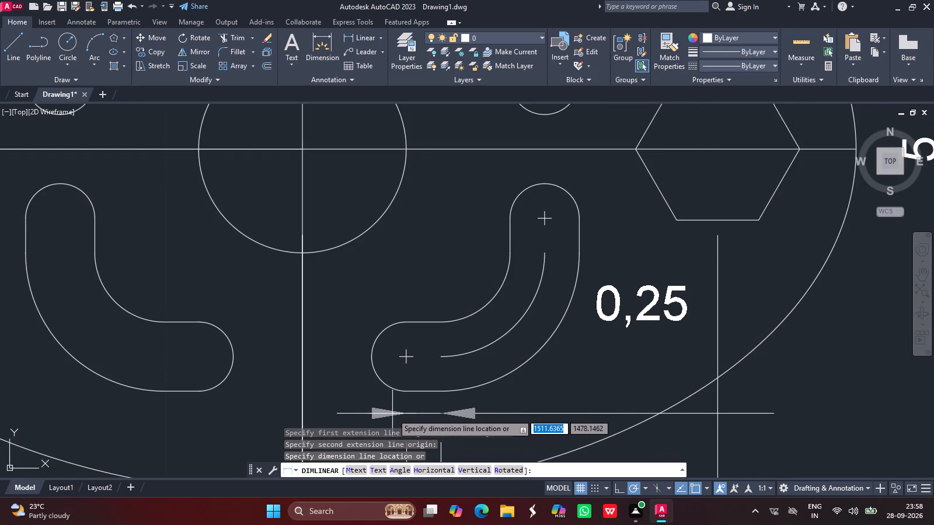
click(392, 413)
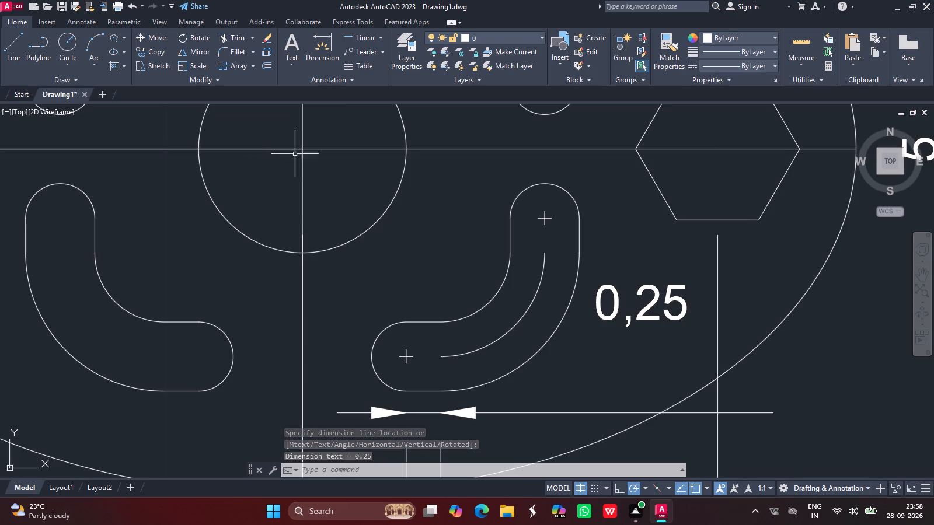
Dimension the lower-right slot's upper straight part from the centreline arc's endpoint to the end centre, placing the vertical dimension left of the slot.
click(364, 40)
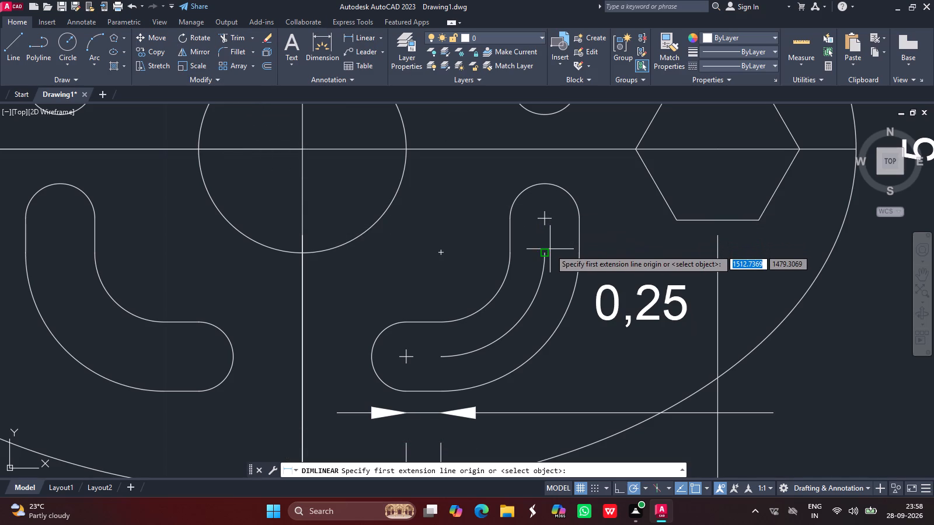
click(544, 251)
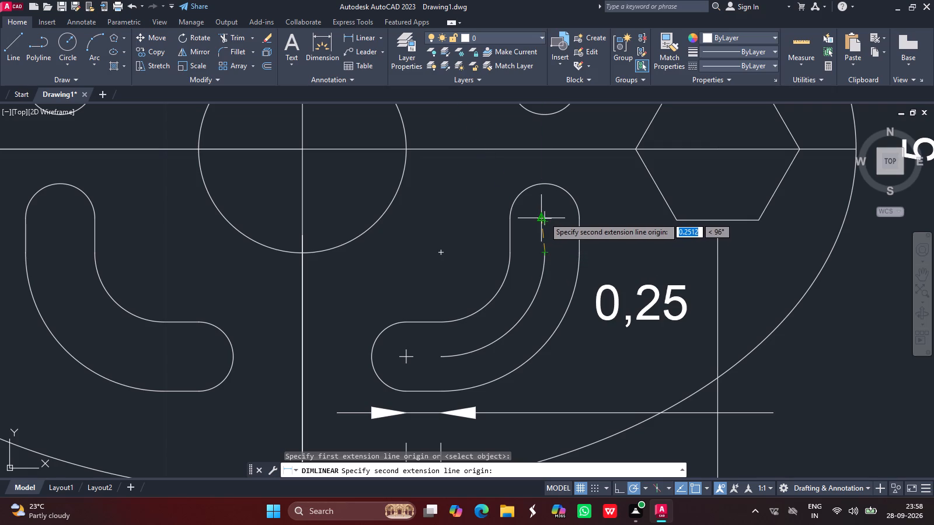
ctrl+scroll(544, 217, up, 2)
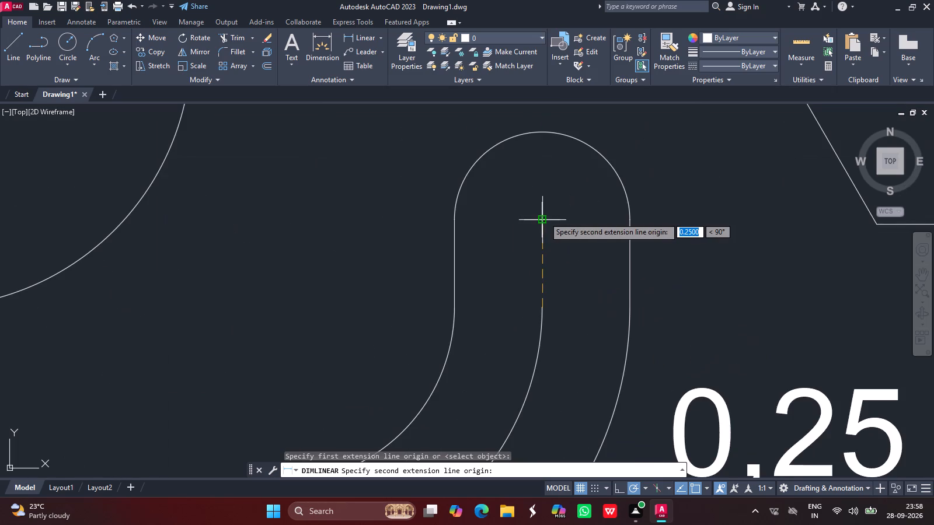
drag(544, 222, 415, 230)
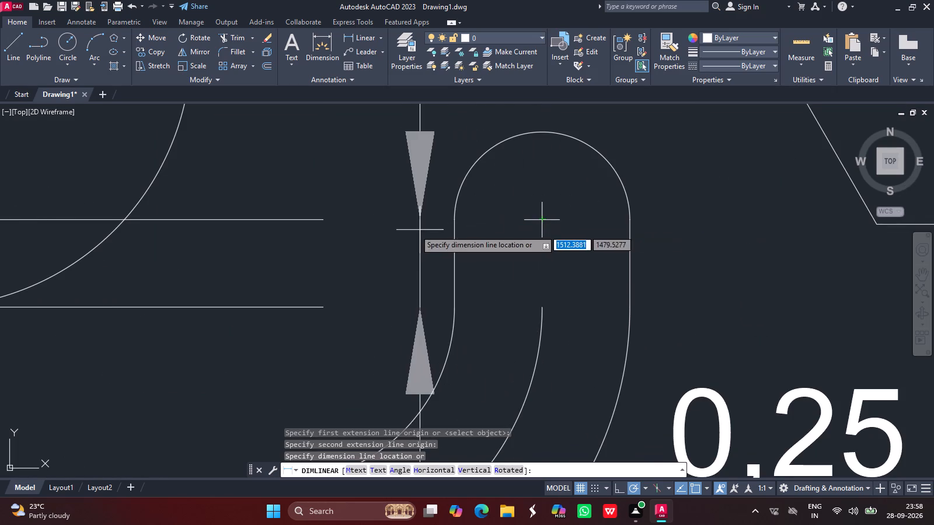
drag(415, 230, 413, 229)
ctrl+scroll(344, 222, down, 3)
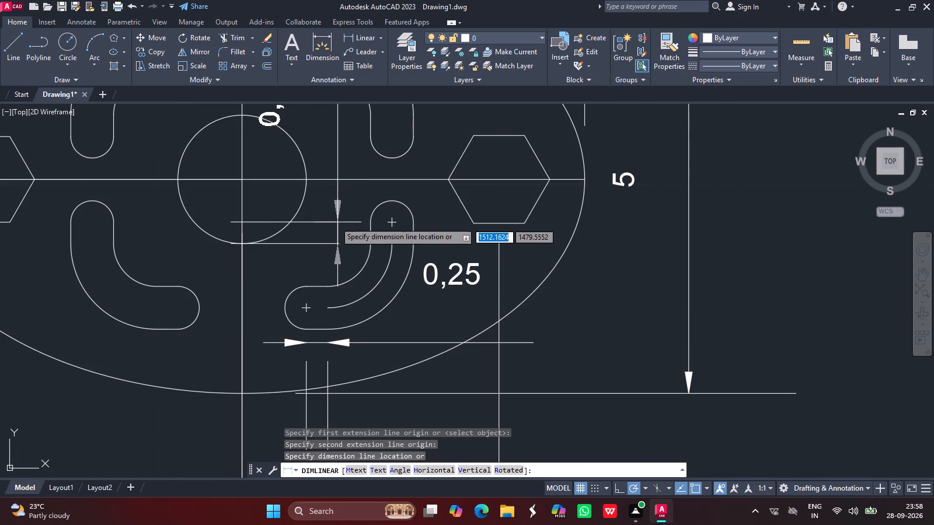
ctrl+scroll(334, 218, down, 2)
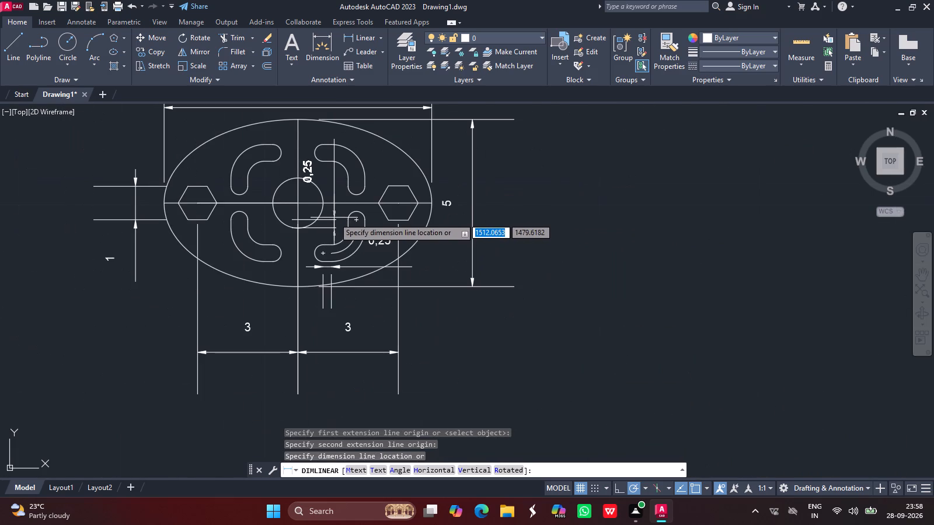
click(337, 215)
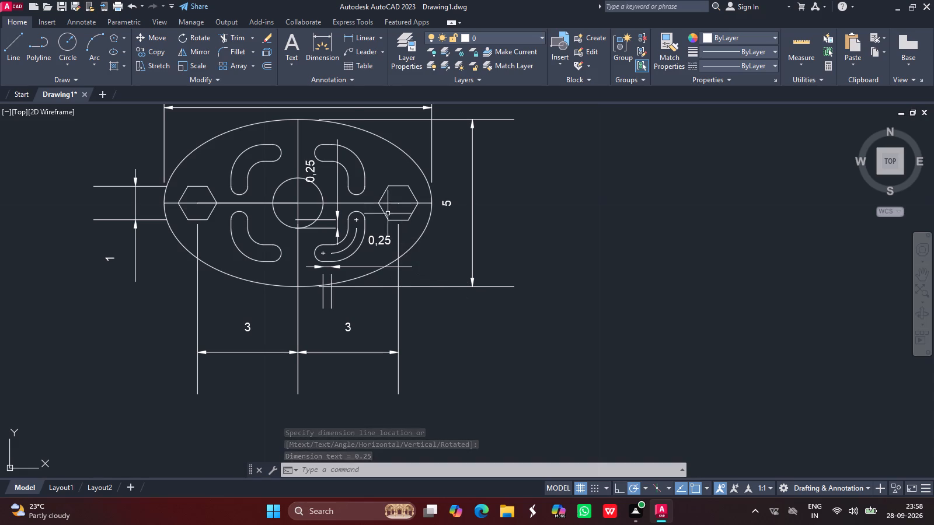
Dimension horizontally from the slot centreline arc's lower endpoint to the ellipse's vertical axis, placing it between the ellipse and the hexagon-spacing dimensions.
click(363, 35)
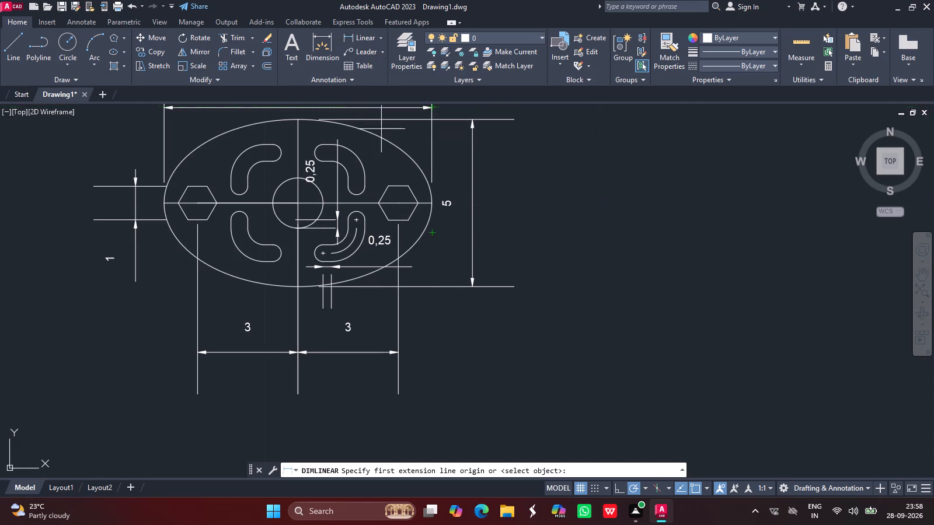
click(331, 253)
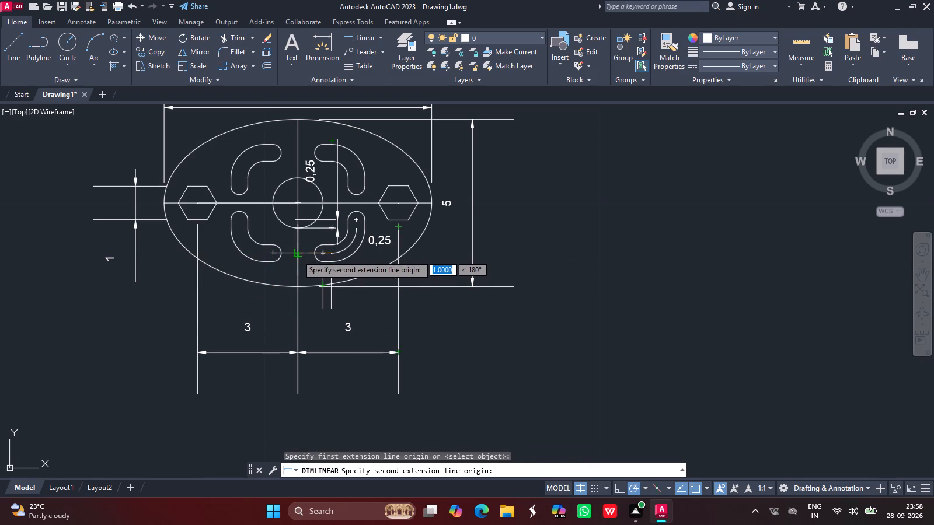
drag(297, 255, 311, 316)
drag(311, 316, 284, 230)
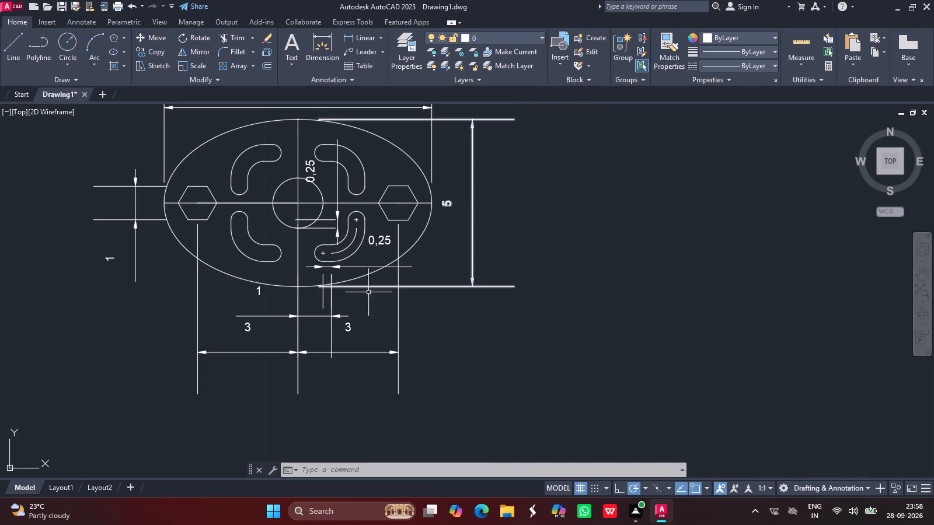
Dimension vertically from the slot centreline arc's upper endpoint to the right hexagon's centre, placing it right of the overall height dimension.
click(361, 36)
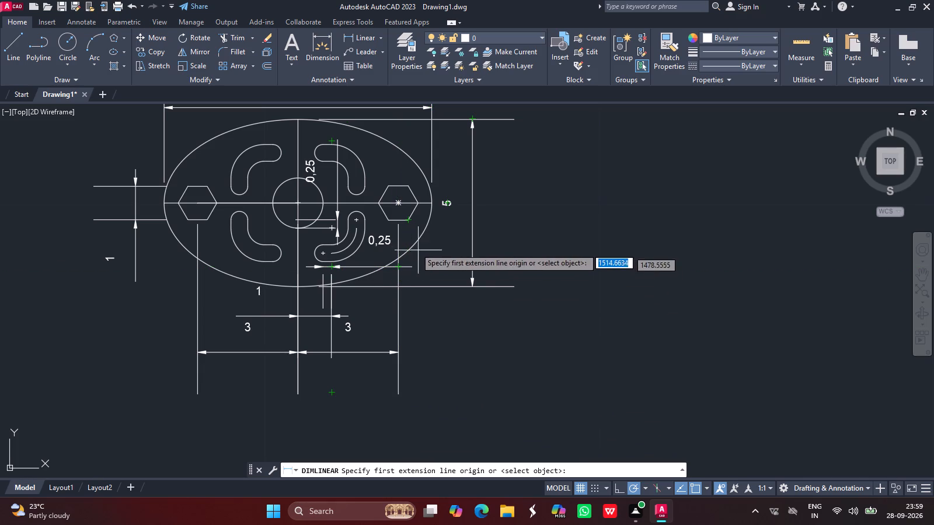
click(357, 228)
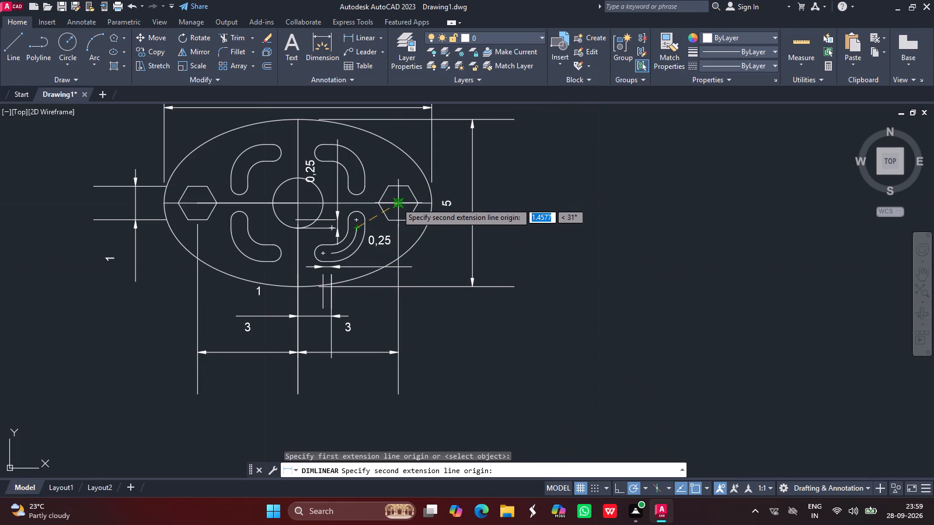
drag(396, 202, 448, 233)
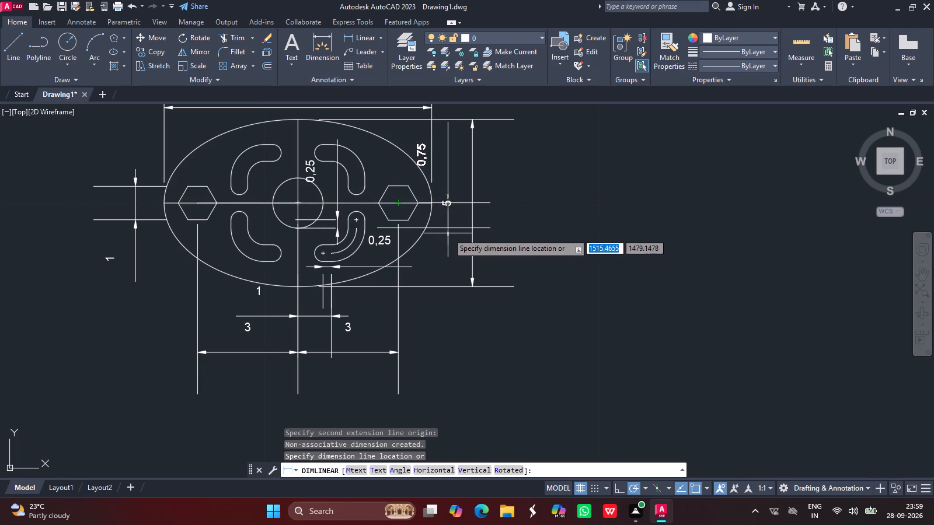
drag(448, 233, 504, 237)
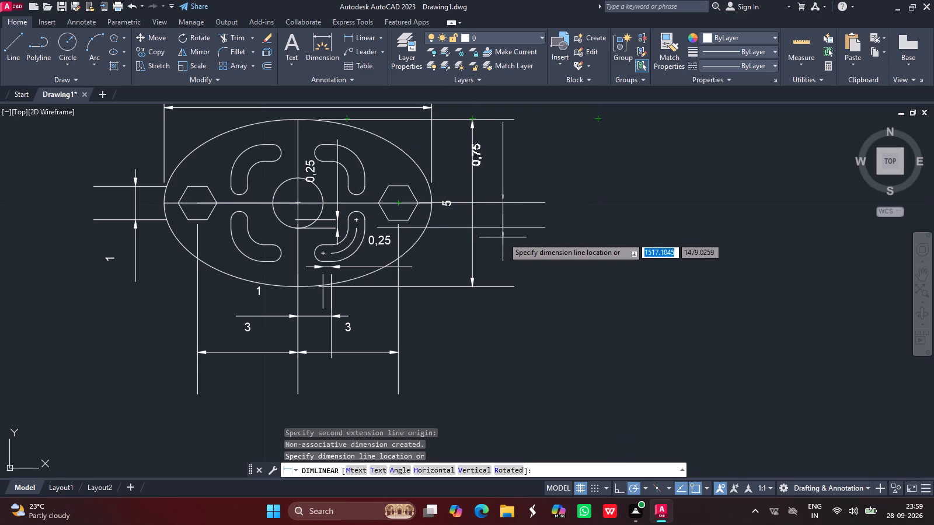
drag(504, 237, 515, 237)
click(515, 237)
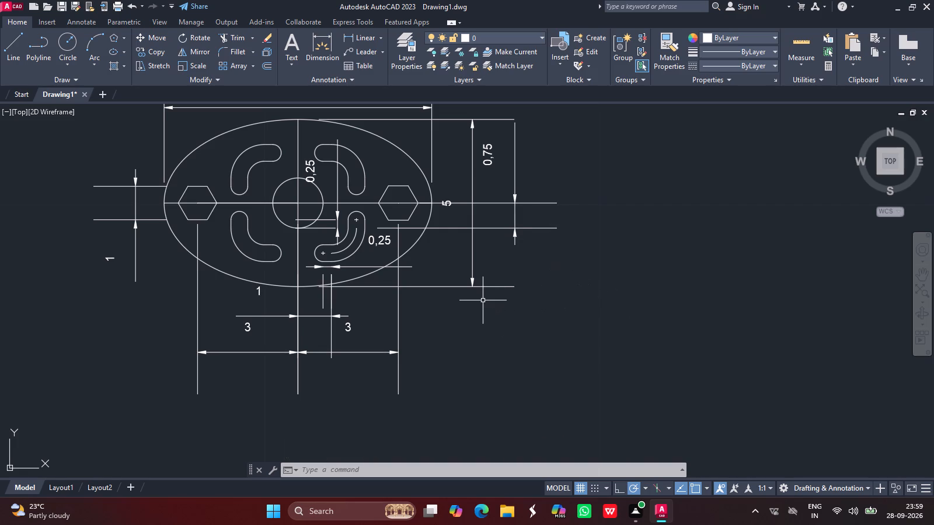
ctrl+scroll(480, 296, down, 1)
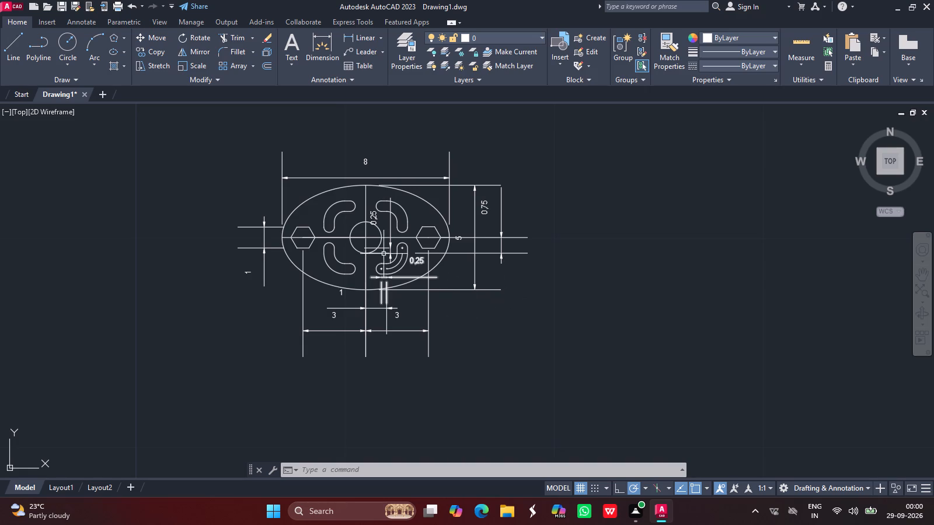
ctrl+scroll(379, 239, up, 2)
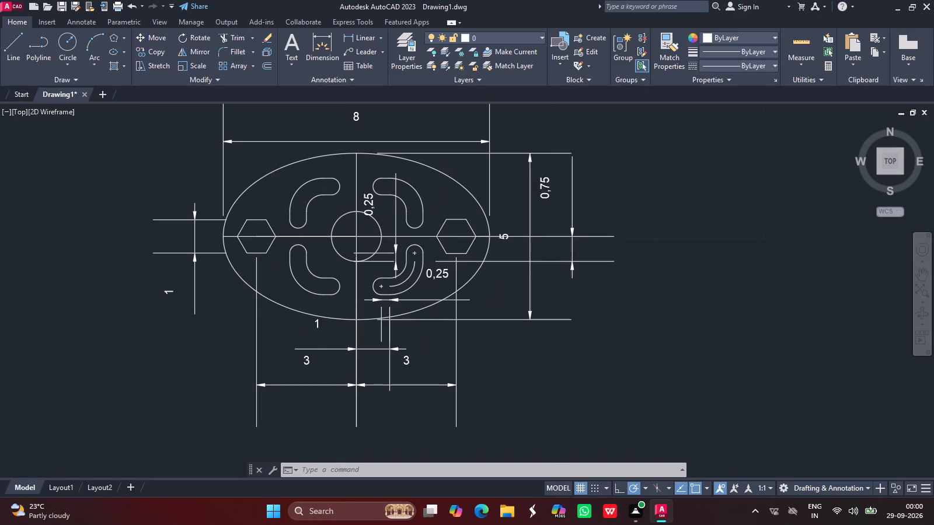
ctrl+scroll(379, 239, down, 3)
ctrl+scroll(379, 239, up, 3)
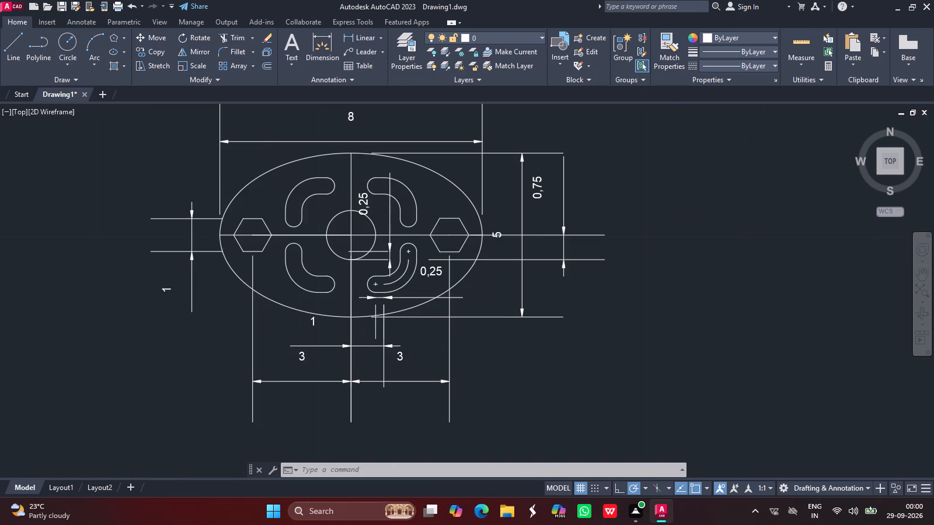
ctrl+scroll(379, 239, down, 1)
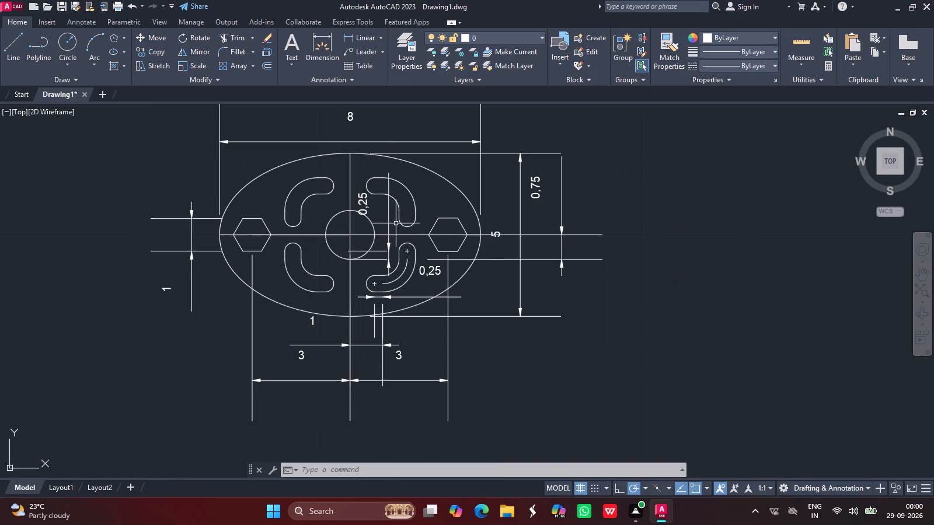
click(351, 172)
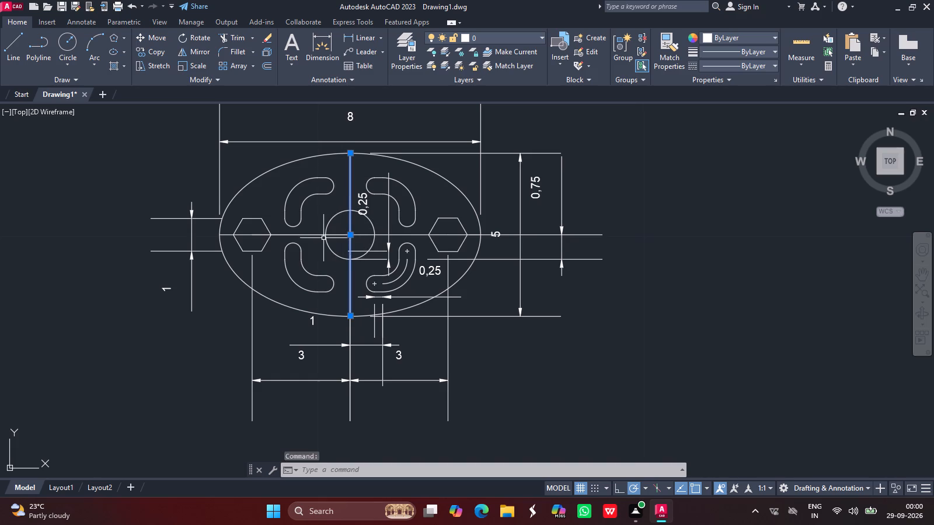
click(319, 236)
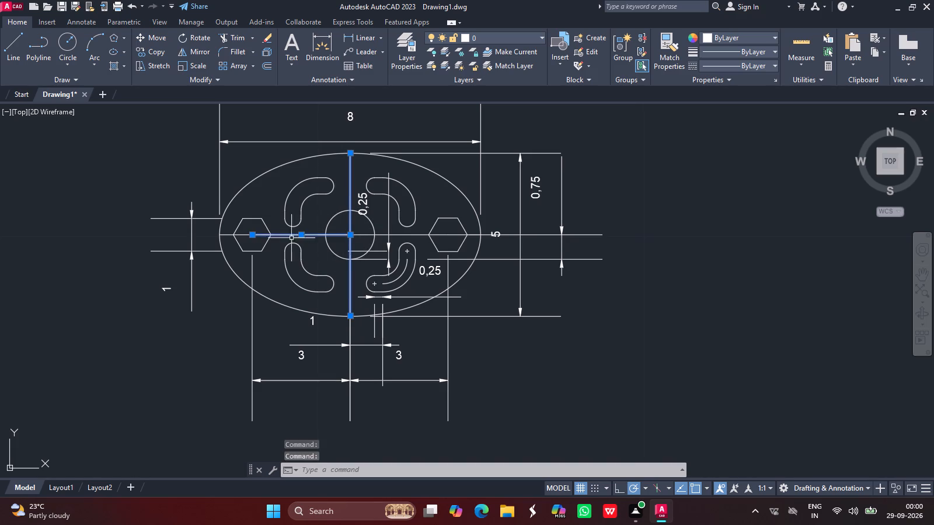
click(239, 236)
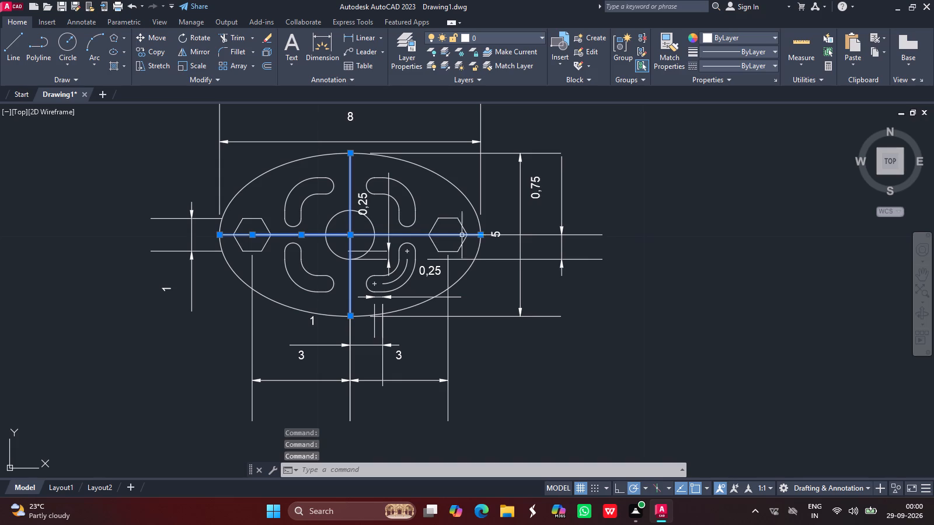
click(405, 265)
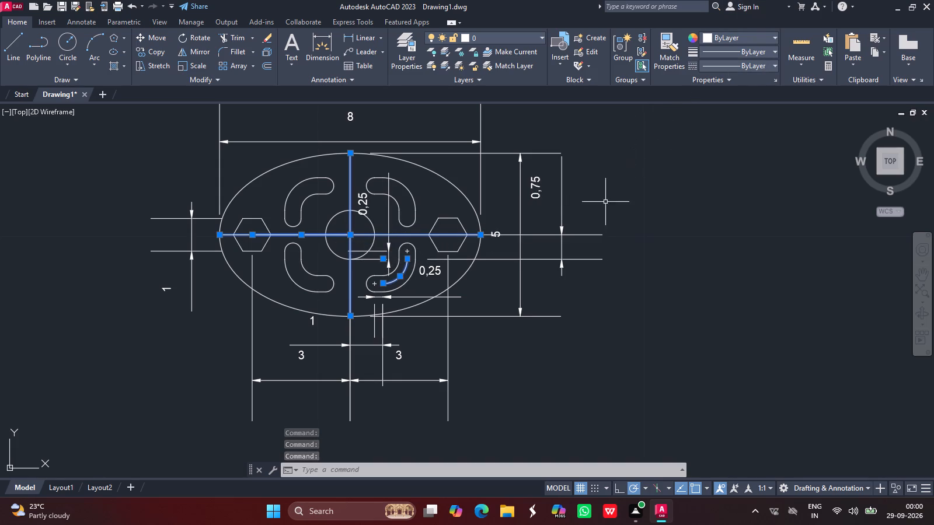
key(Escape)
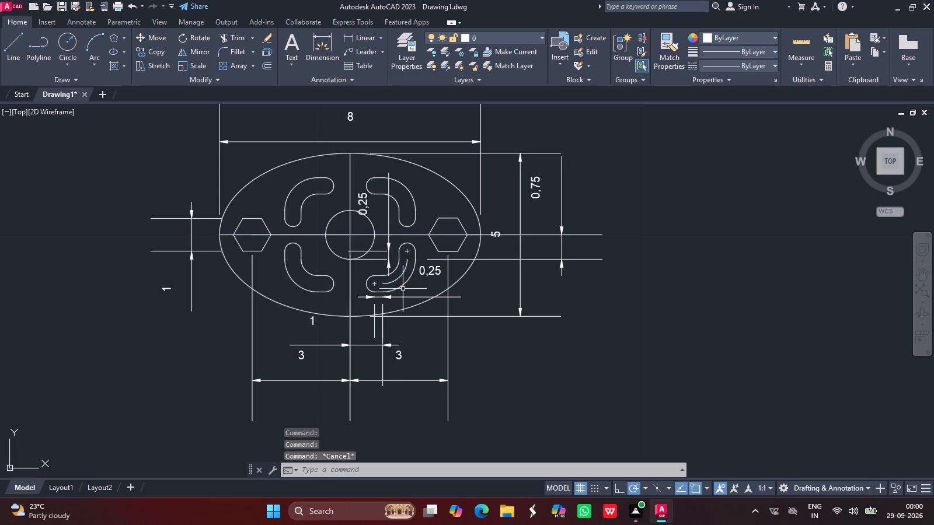
Load the CENTER linetype from acadiso.lin into the drawing.
click(351, 173)
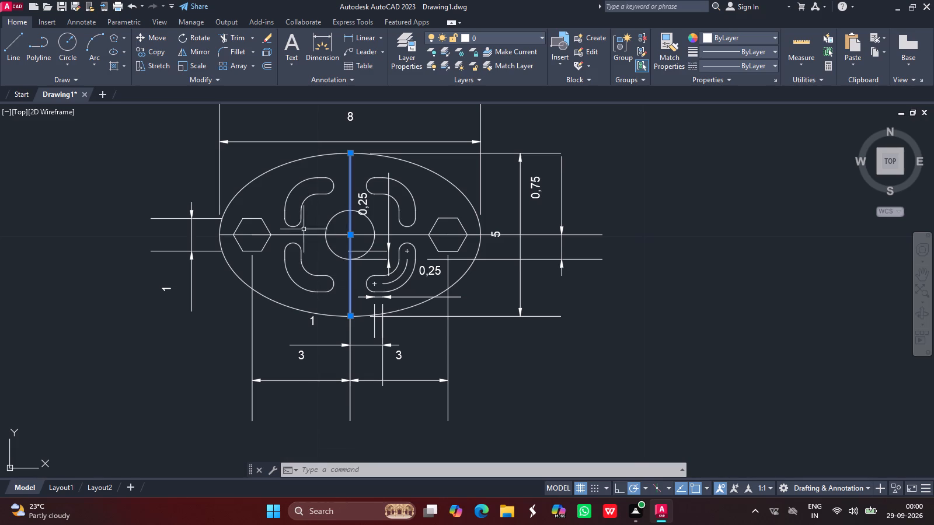
click(313, 235)
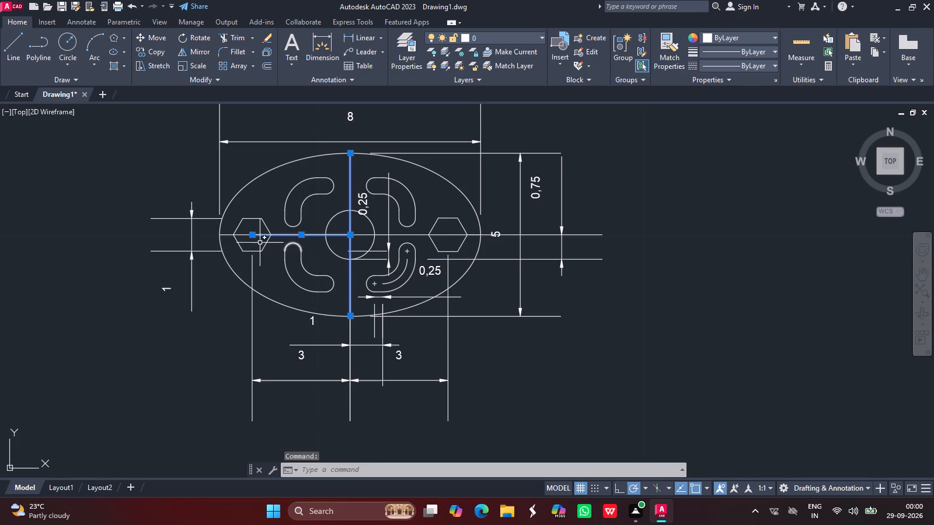
click(239, 236)
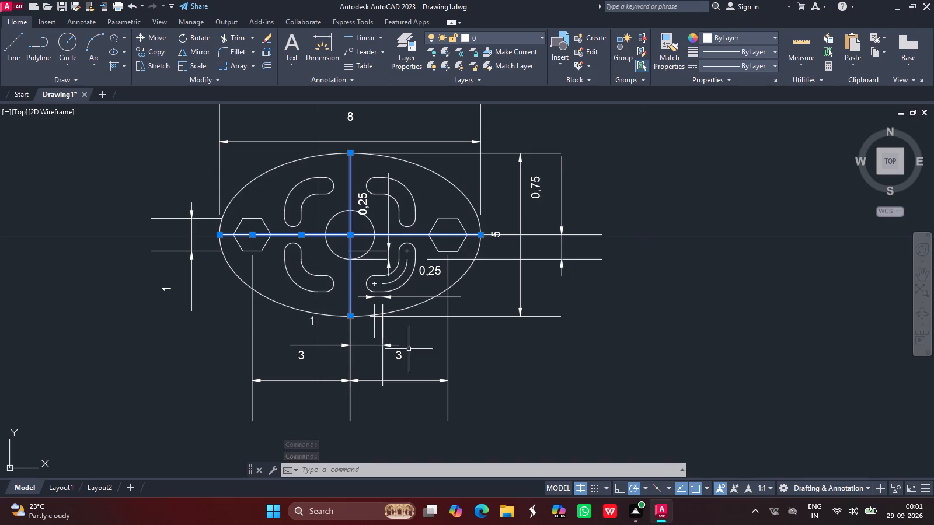
click(739, 65)
click(736, 117)
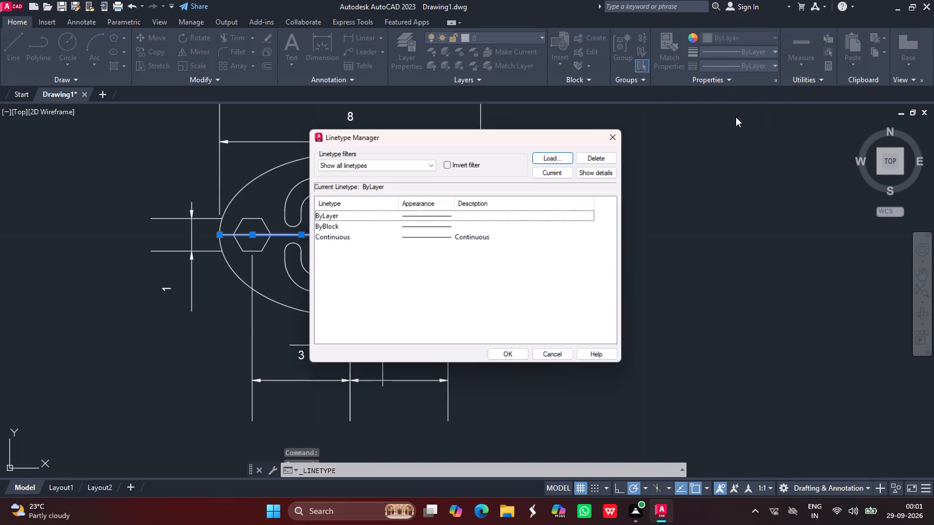
click(554, 152)
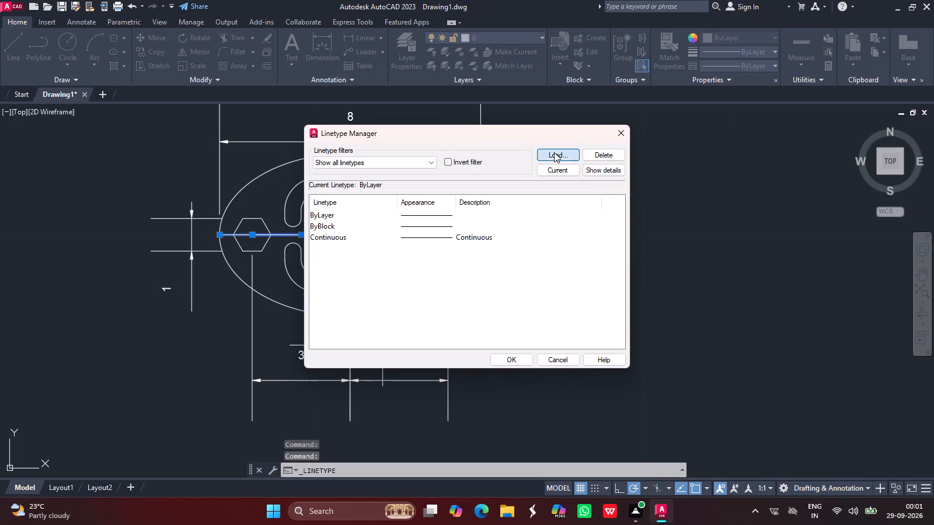
scroll(463, 258, down, 4)
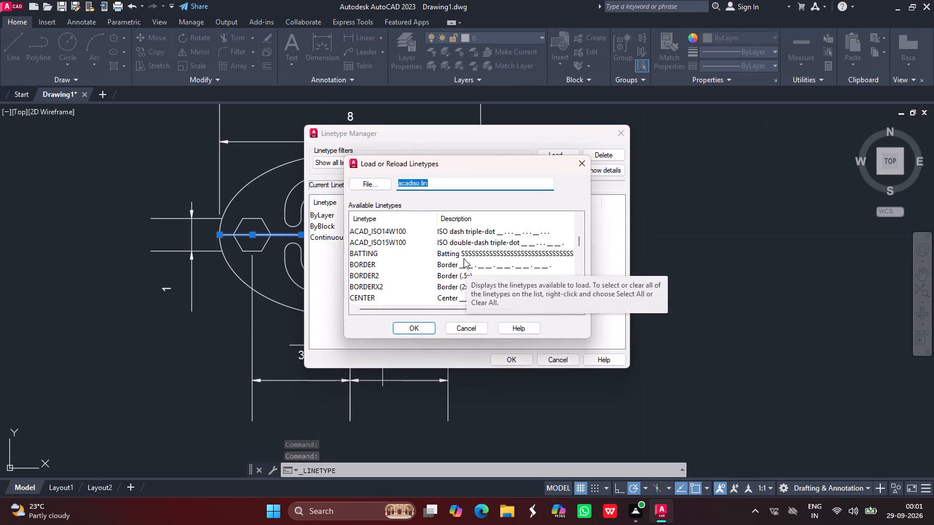
click(407, 295)
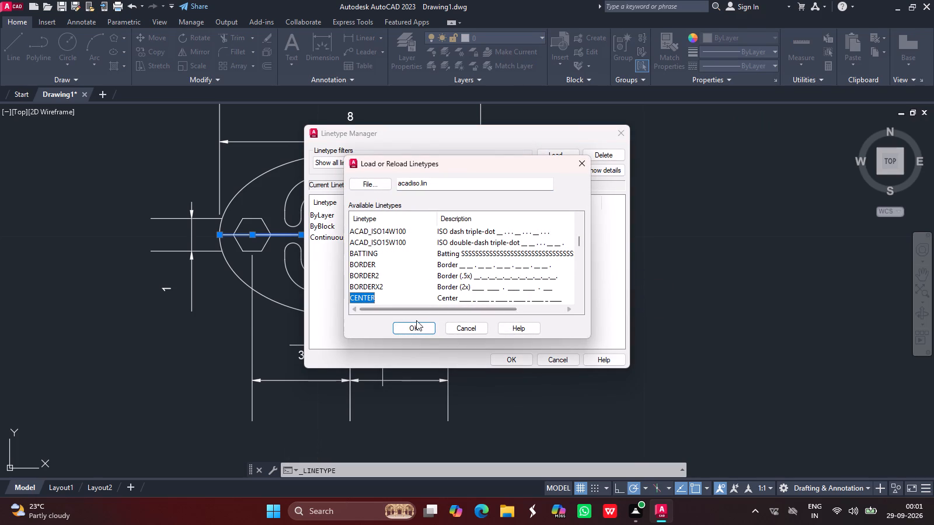
click(419, 325)
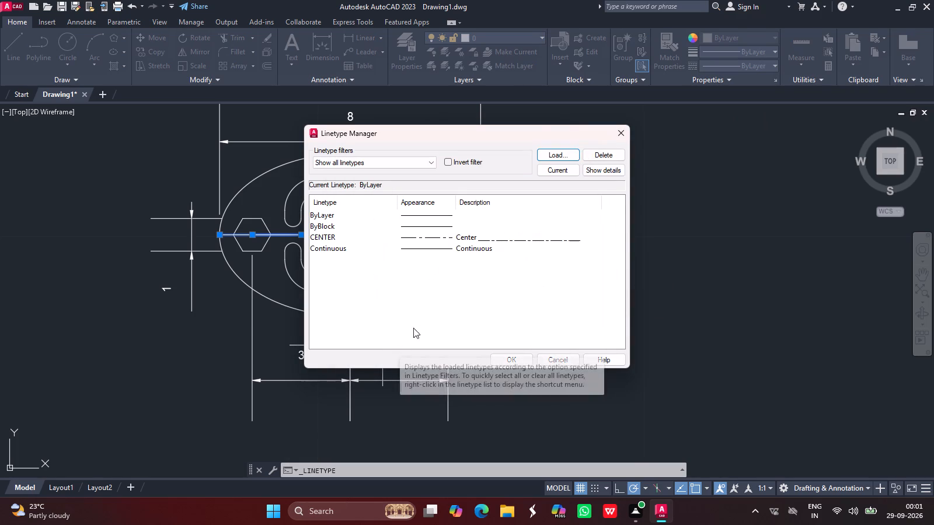
click(508, 355)
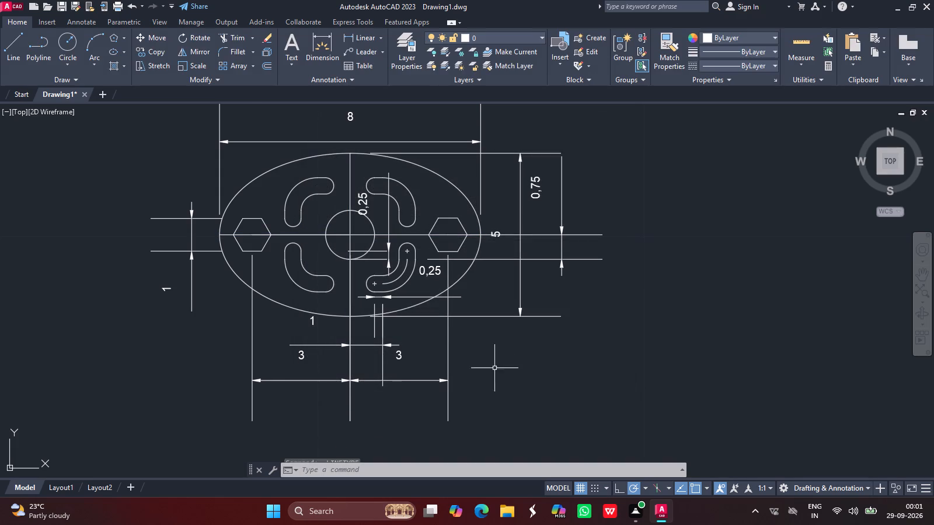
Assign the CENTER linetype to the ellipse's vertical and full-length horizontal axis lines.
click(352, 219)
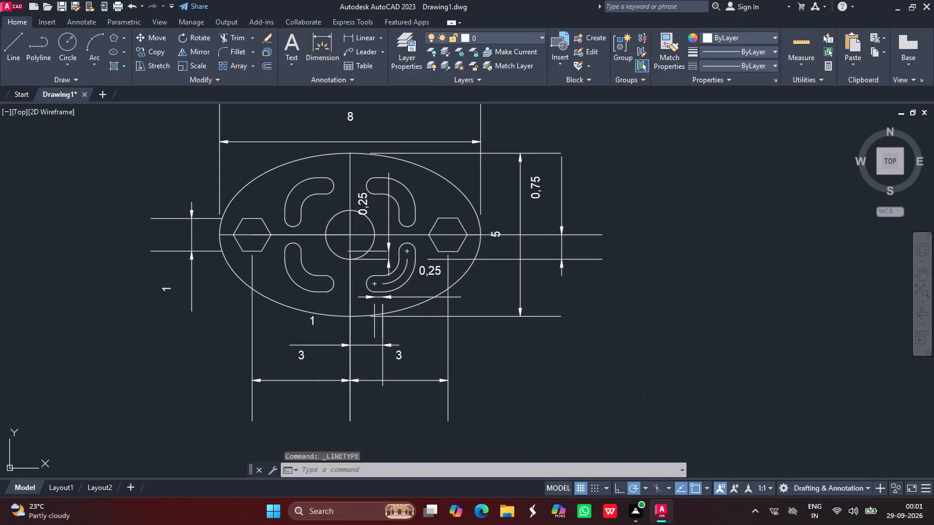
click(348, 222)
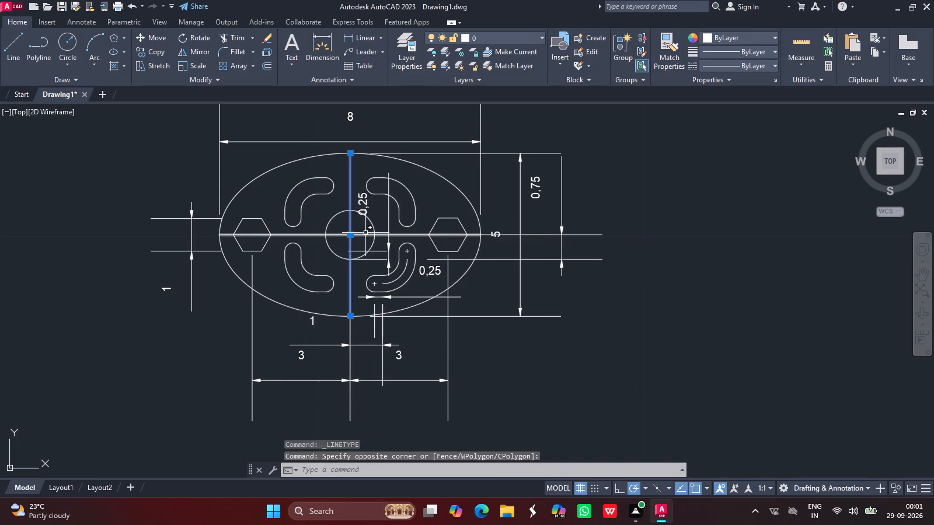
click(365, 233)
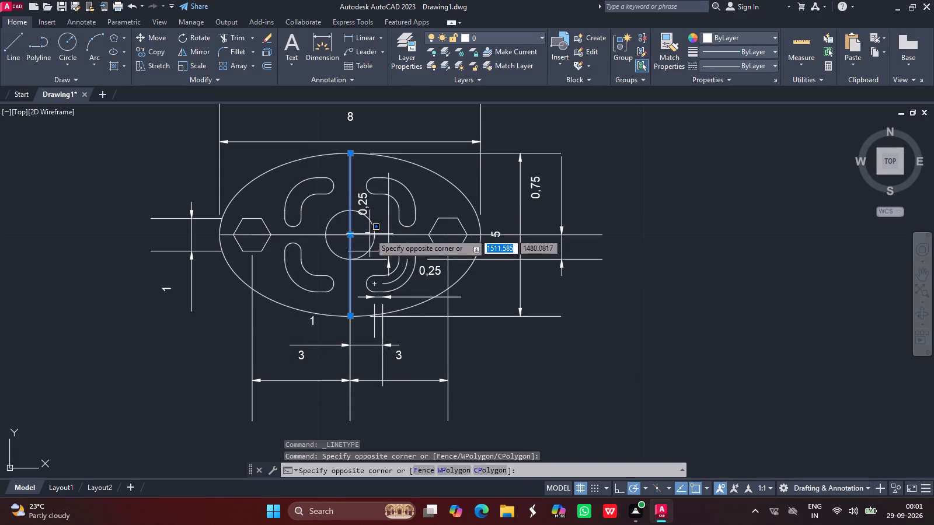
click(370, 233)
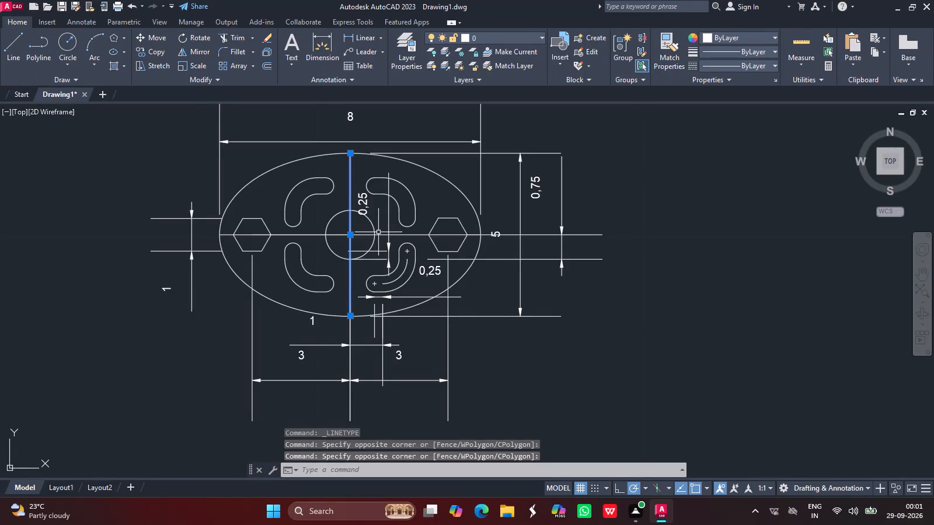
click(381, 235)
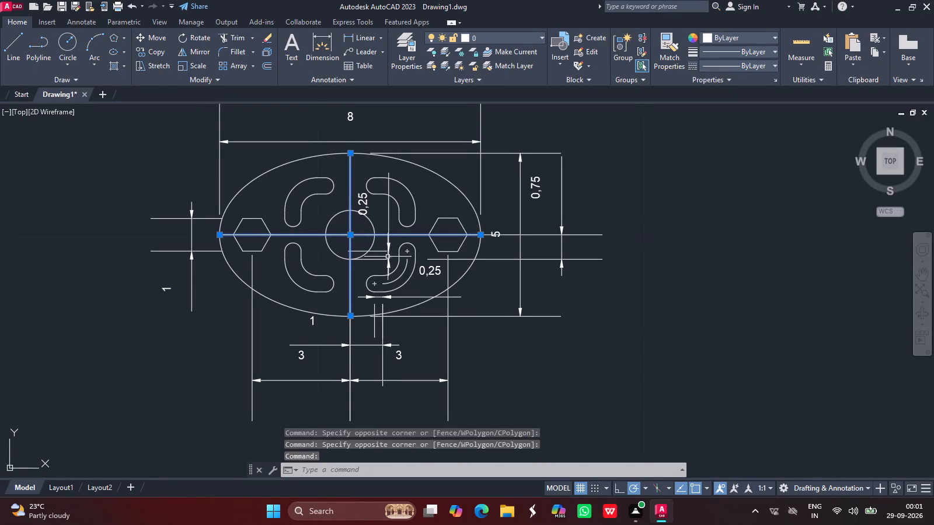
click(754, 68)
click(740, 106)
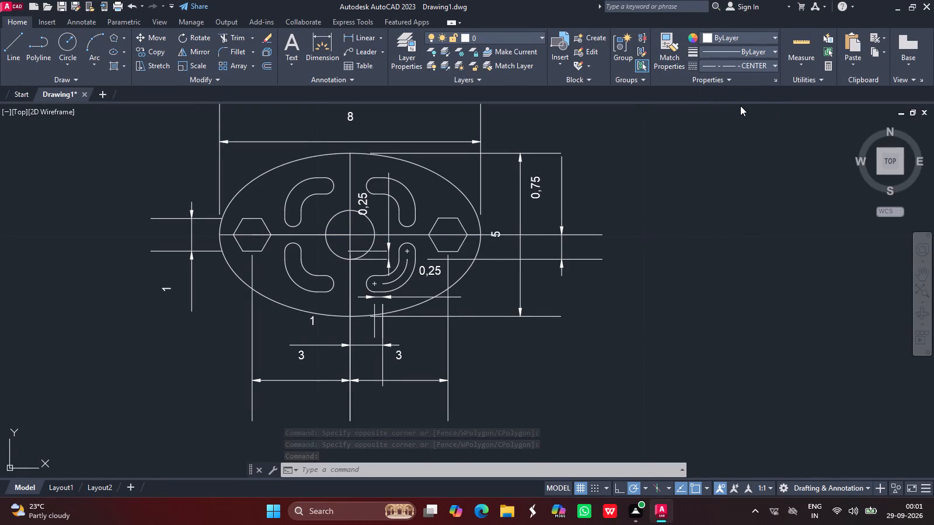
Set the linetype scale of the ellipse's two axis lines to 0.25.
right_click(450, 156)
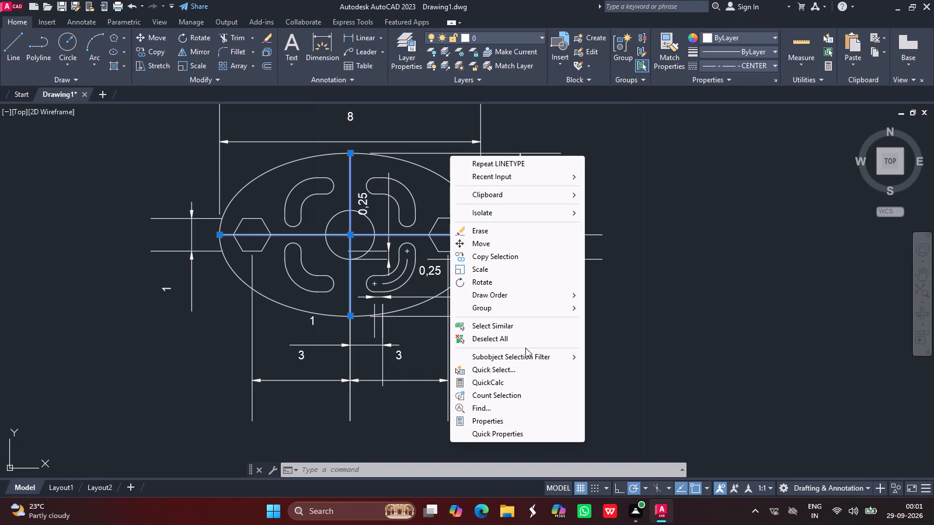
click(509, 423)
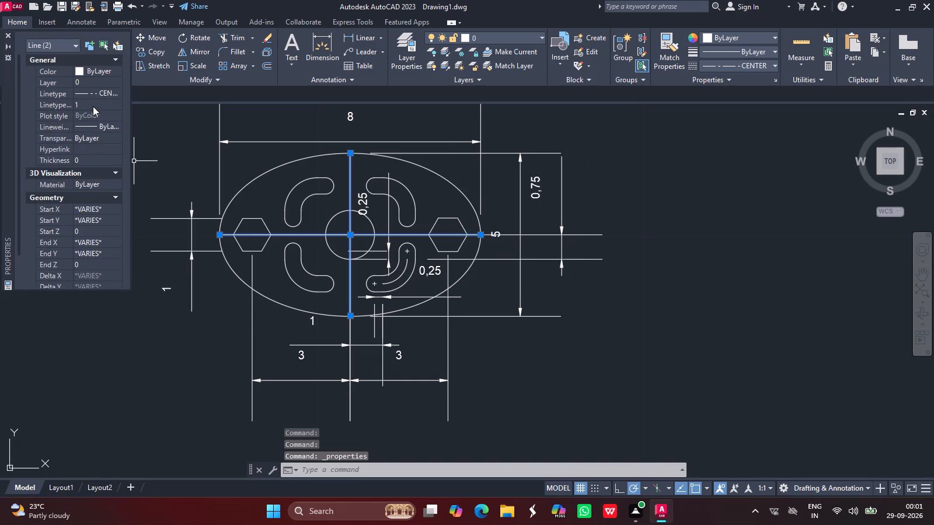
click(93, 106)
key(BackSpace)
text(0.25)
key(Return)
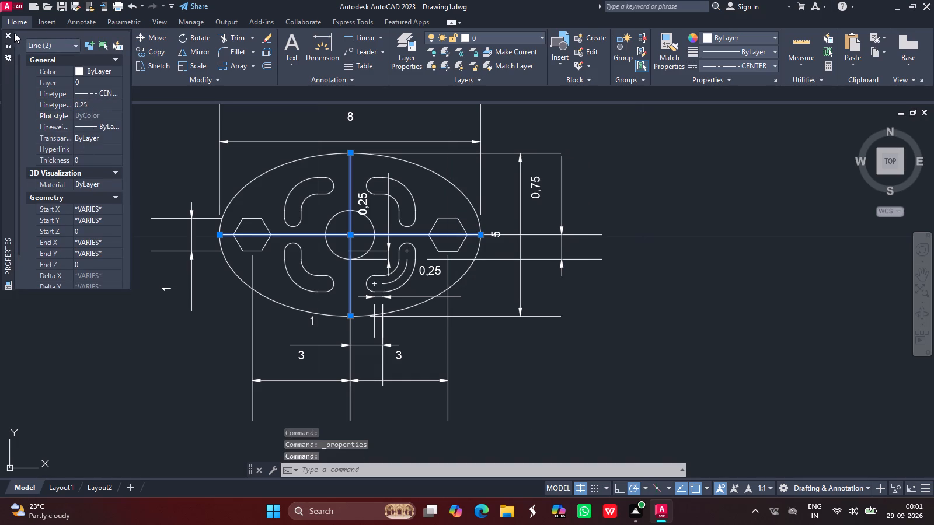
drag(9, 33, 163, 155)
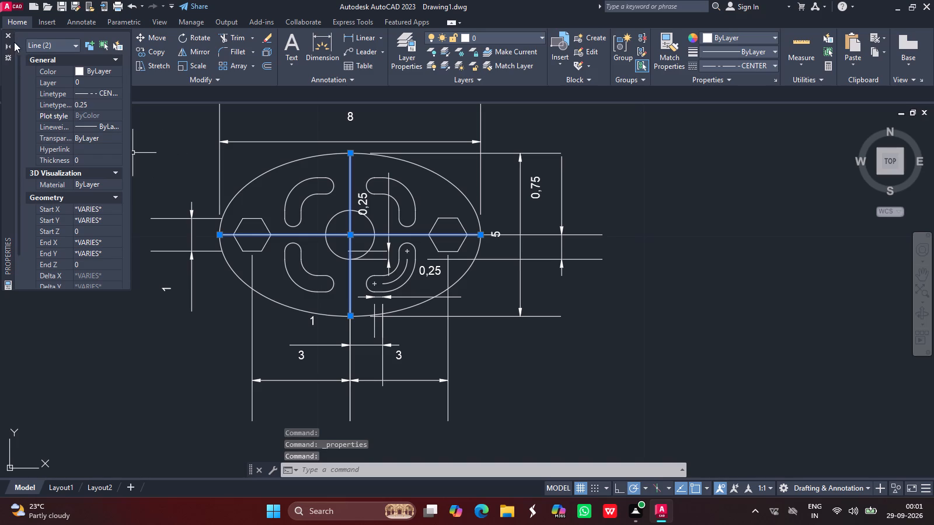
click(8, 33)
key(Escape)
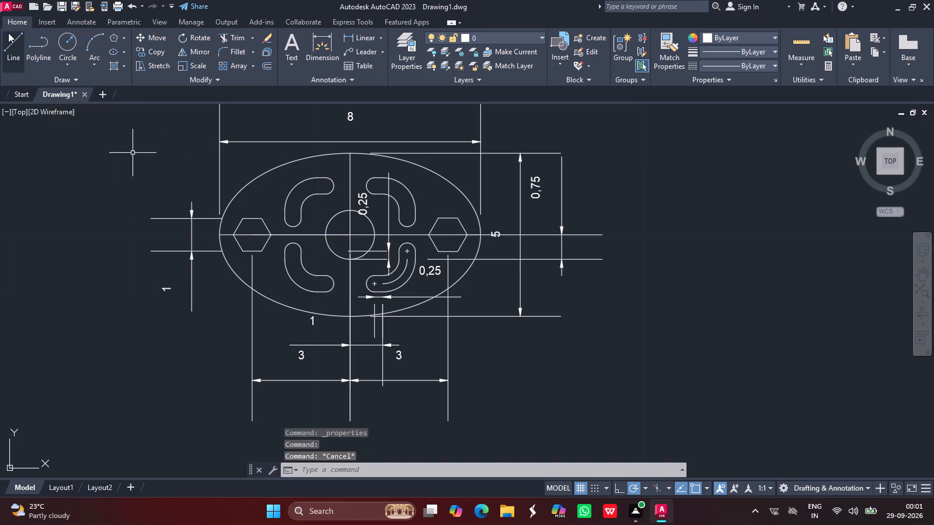
Delete the ellipse's vertical and horizontal axis lines and the short line from the central circle's centre to the left hexagon's centre.
click(351, 173)
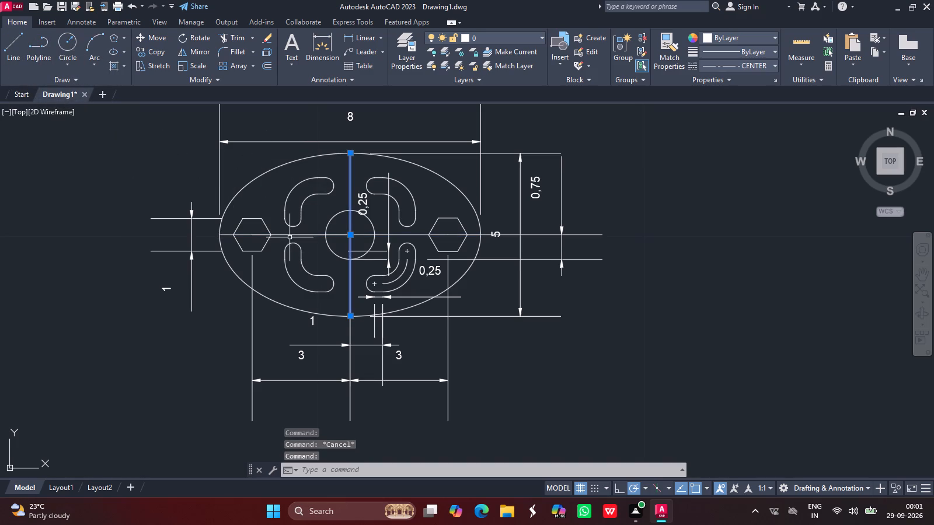
click(297, 235)
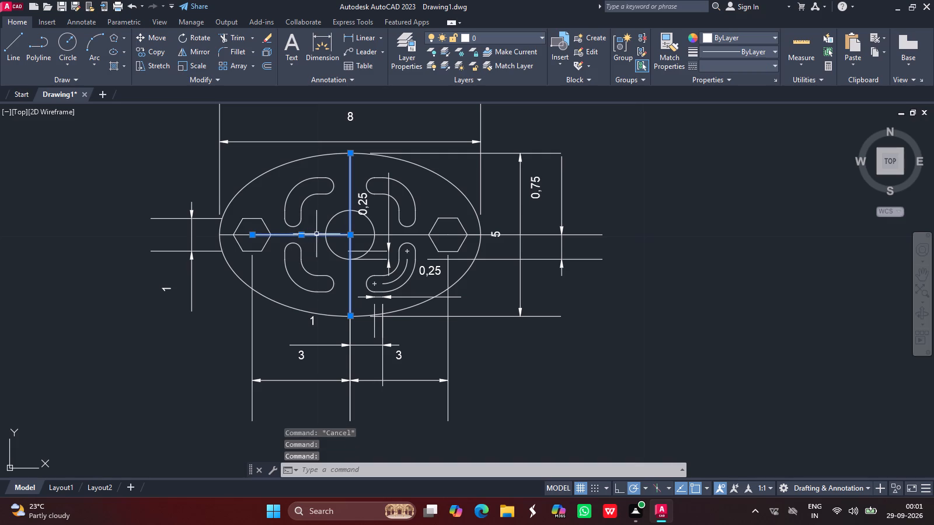
key(Delete)
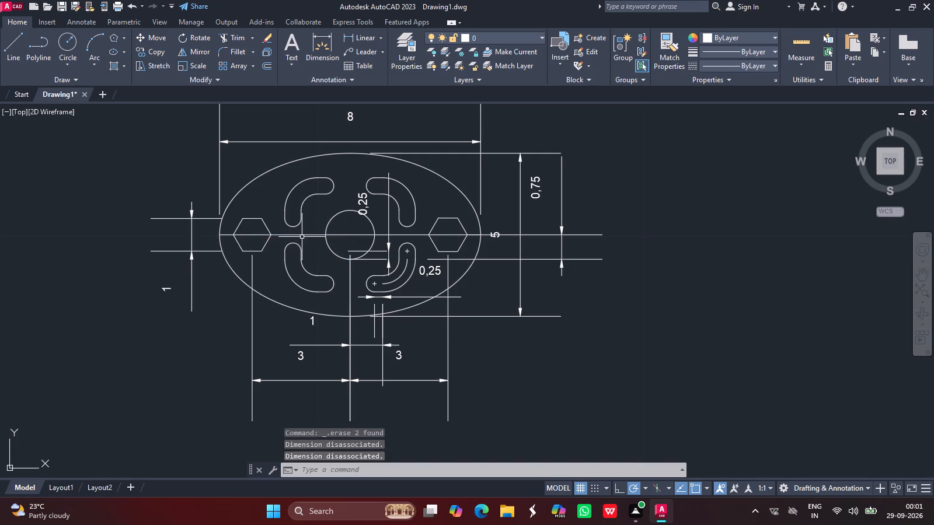
click(301, 235)
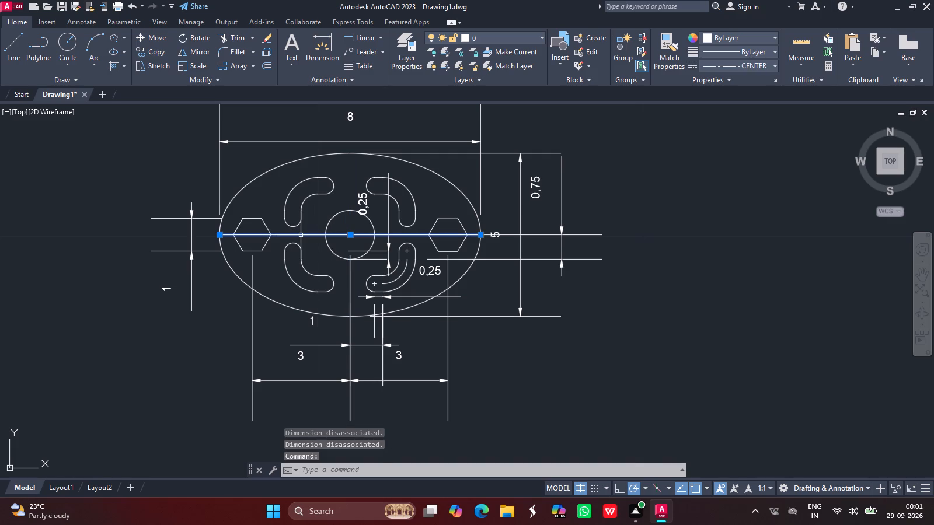
key(Delete)
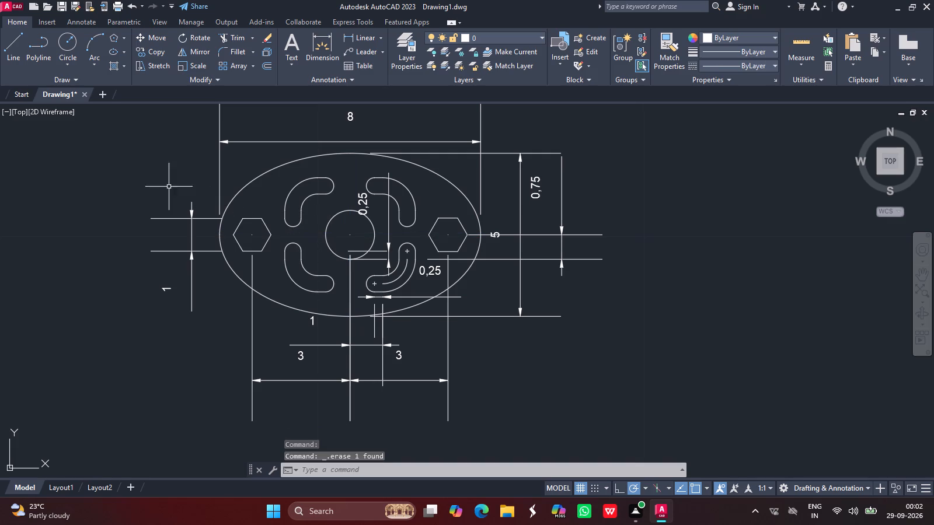
Draw a horizontal axis line across the full width of the ellipse, from its left quadrant to its right quadrant.
click(13, 40)
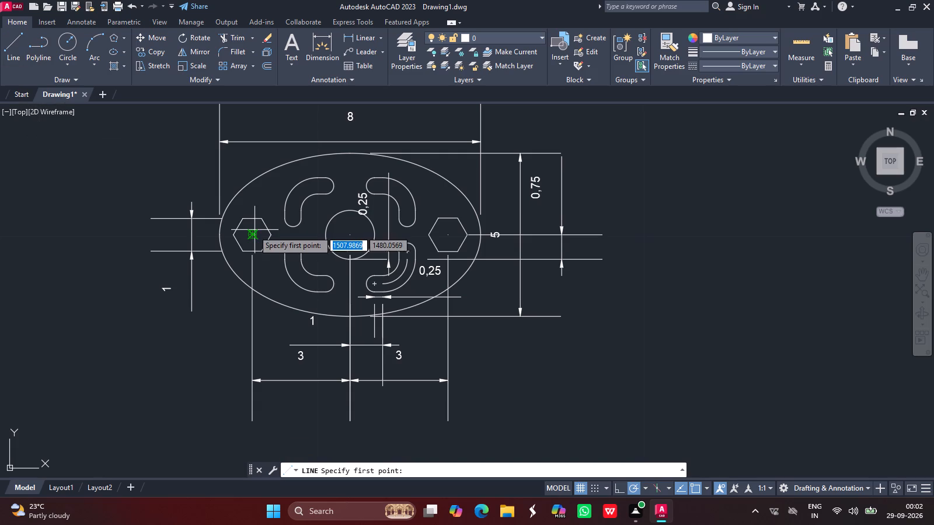
drag(221, 234, 472, 234)
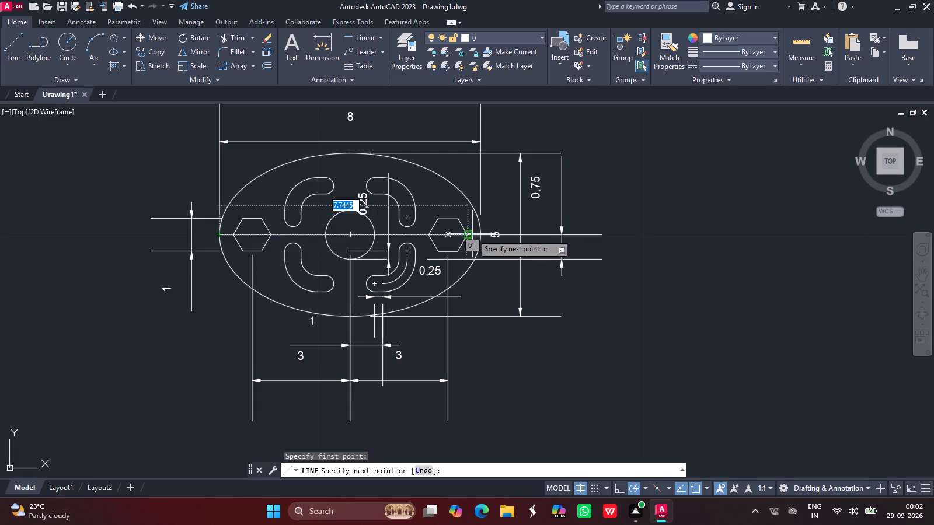
click(481, 236)
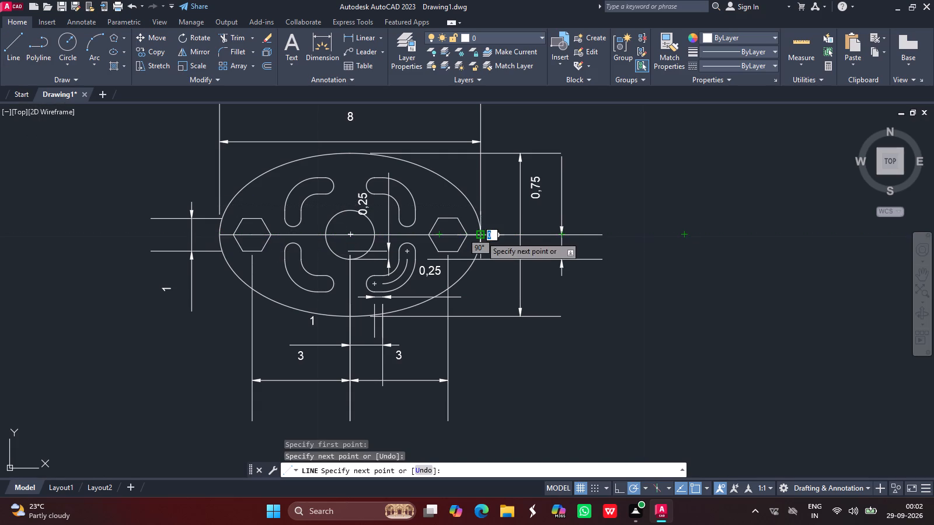
key(Return)
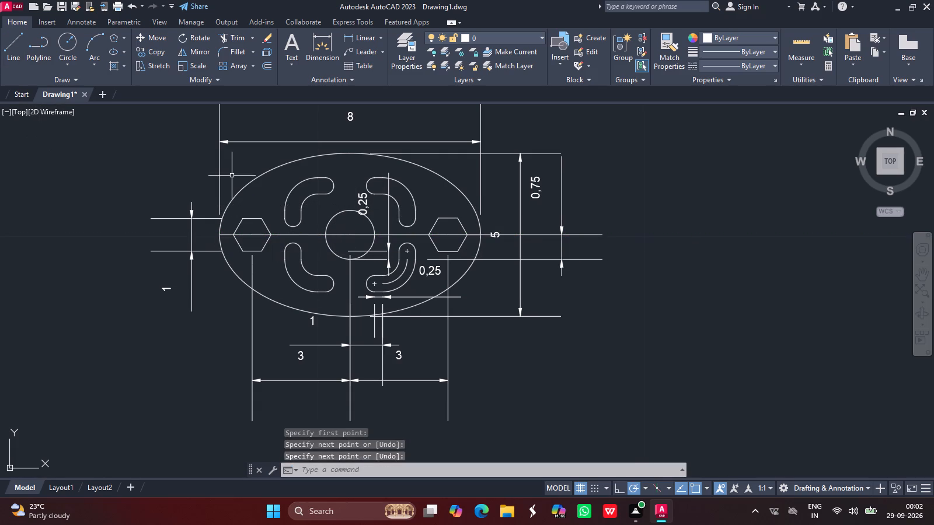
Draw a vertical axis line from the bottom of the central circle up to the top of the ellipse.
click(4, 52)
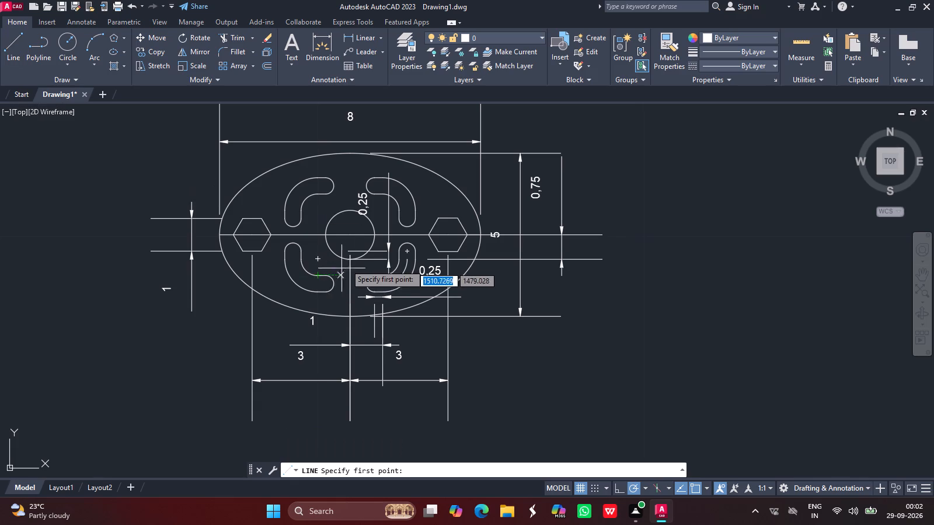
click(351, 258)
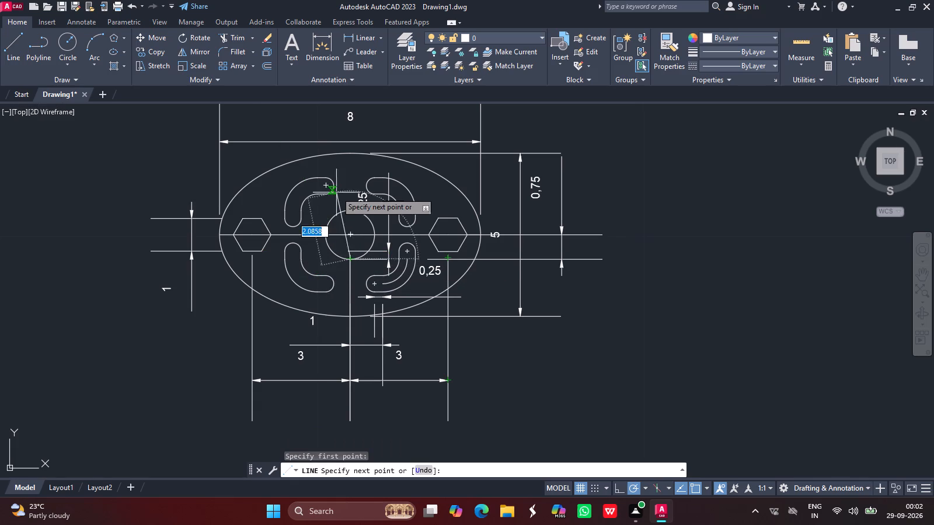
click(351, 149)
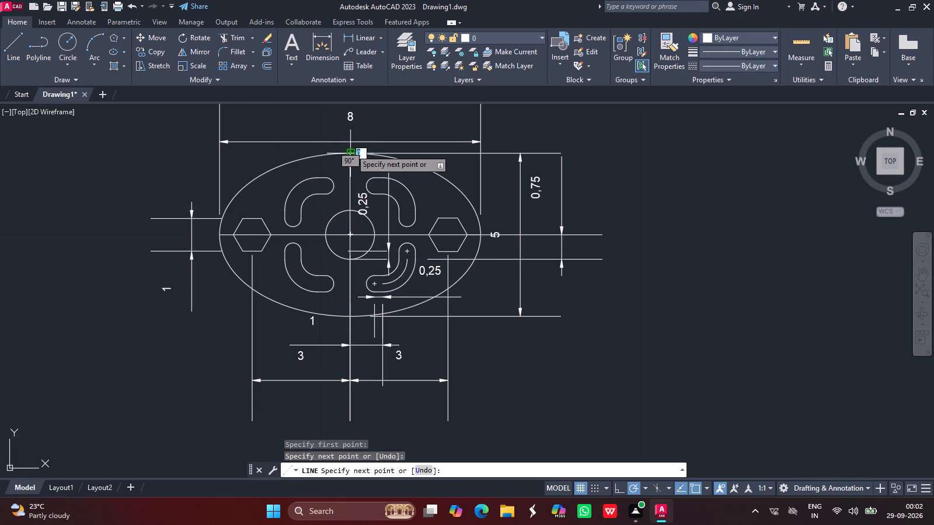
key(backslash)
key(Escape)
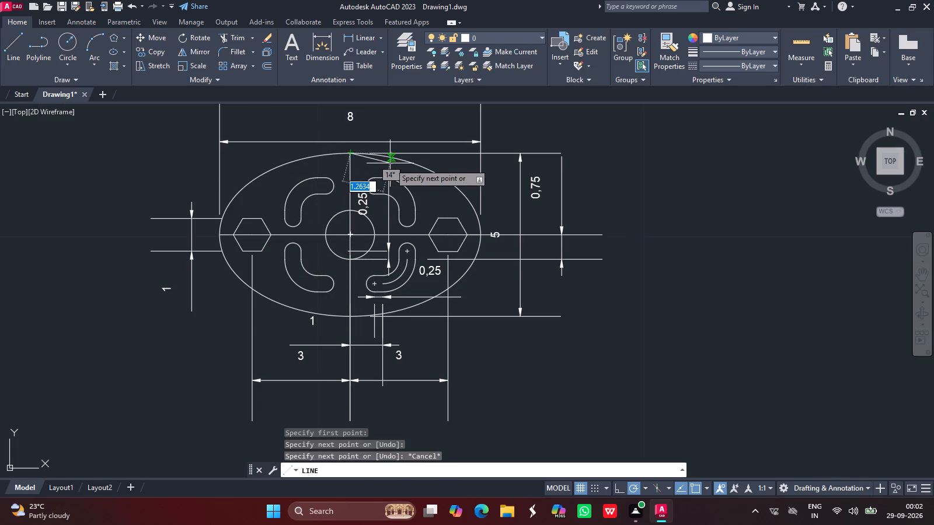
key(Escape)
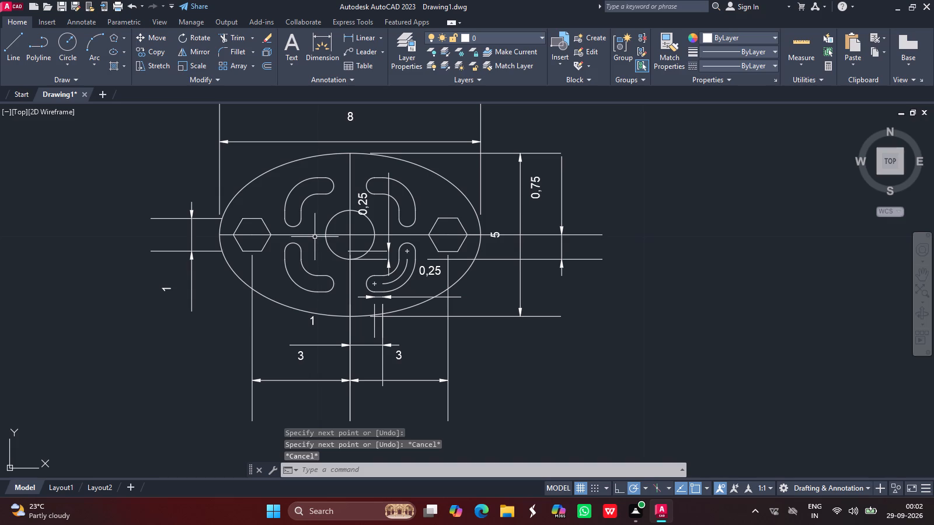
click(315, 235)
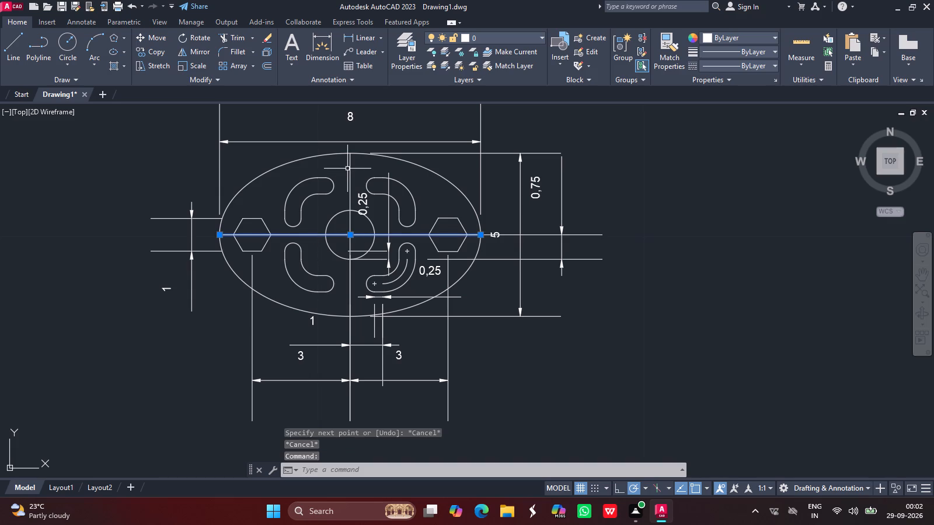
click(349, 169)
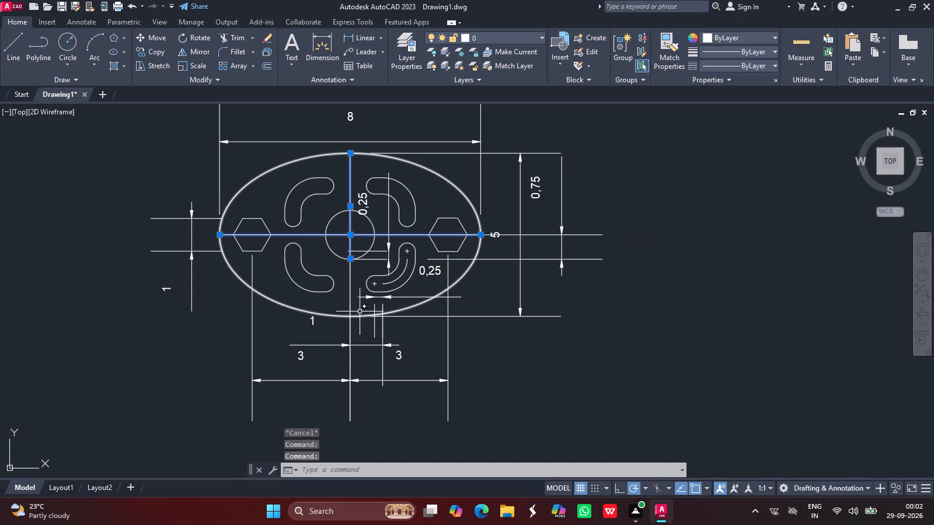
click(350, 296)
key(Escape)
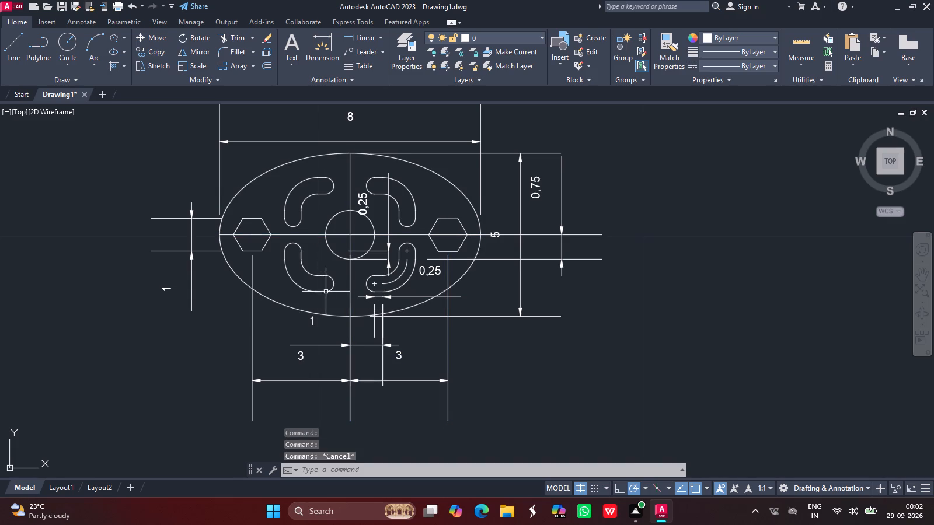
Assign the CENTER linetype to the redrawn vertical and horizontal axis lines.
click(350, 245)
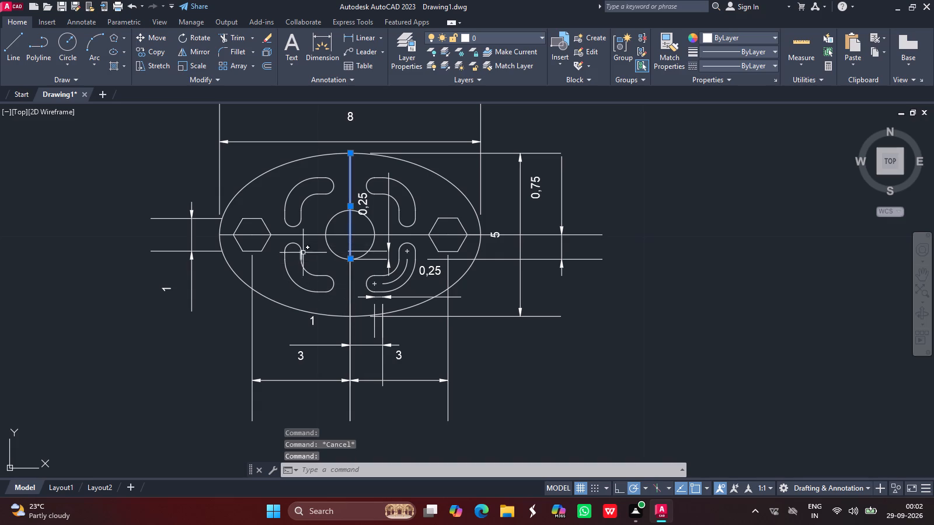
click(307, 235)
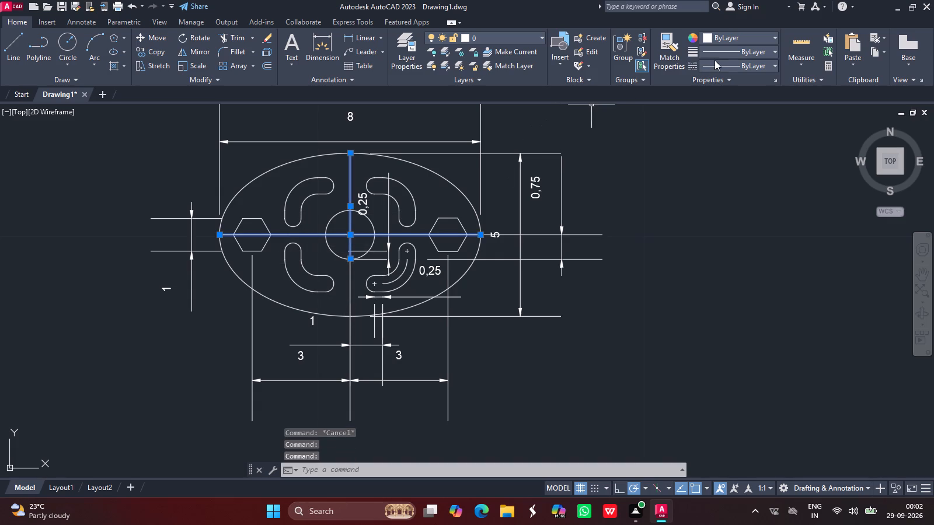
click(719, 58)
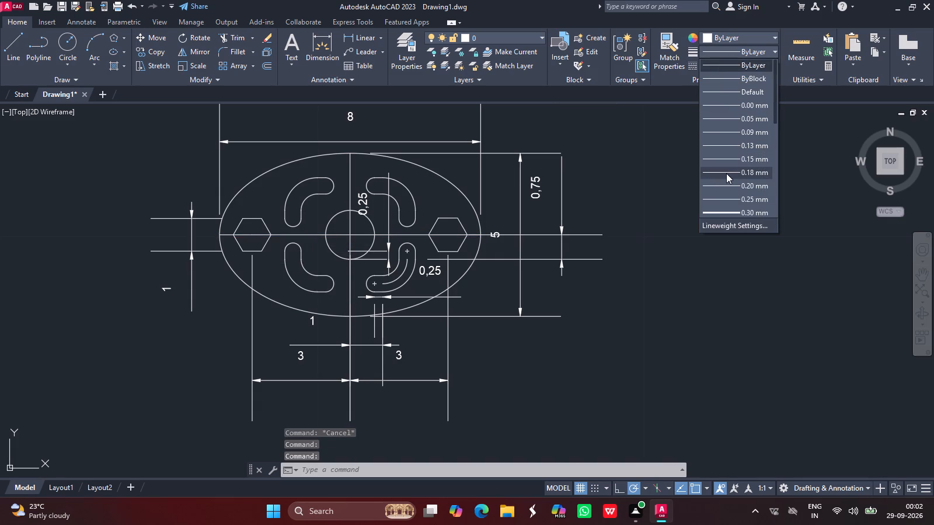
scroll(719, 163, down, 13)
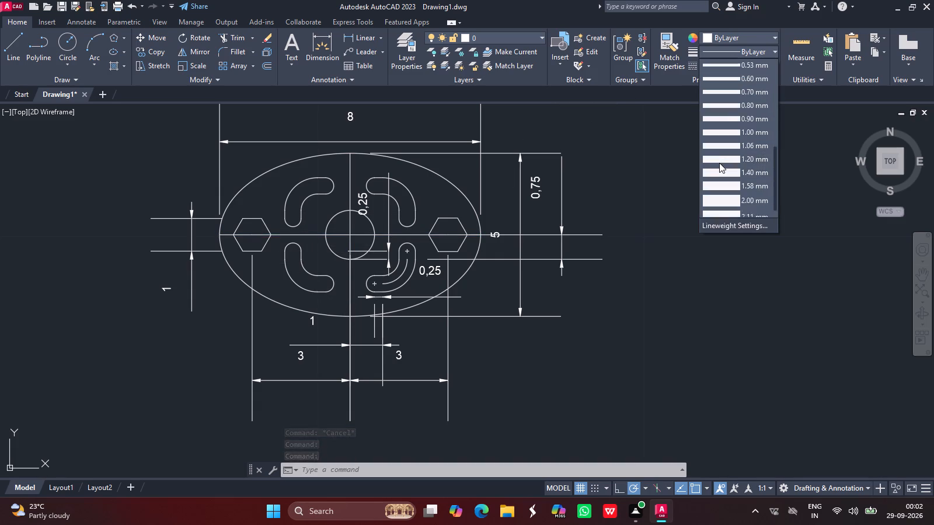
scroll(719, 163, down, 20)
scroll(719, 163, down, 20)
scroll(719, 163, down, 10)
click(771, 49)
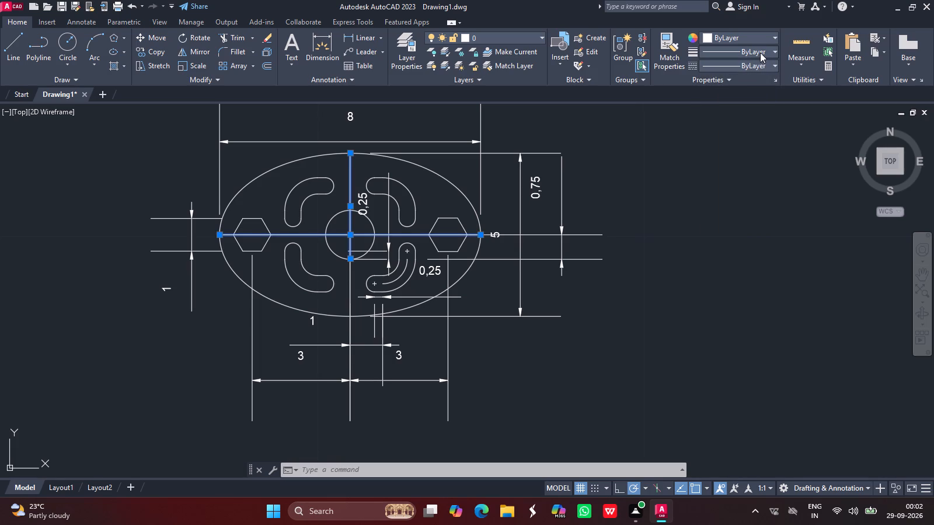
click(760, 52)
drag(759, 55, 769, 53)
click(769, 53)
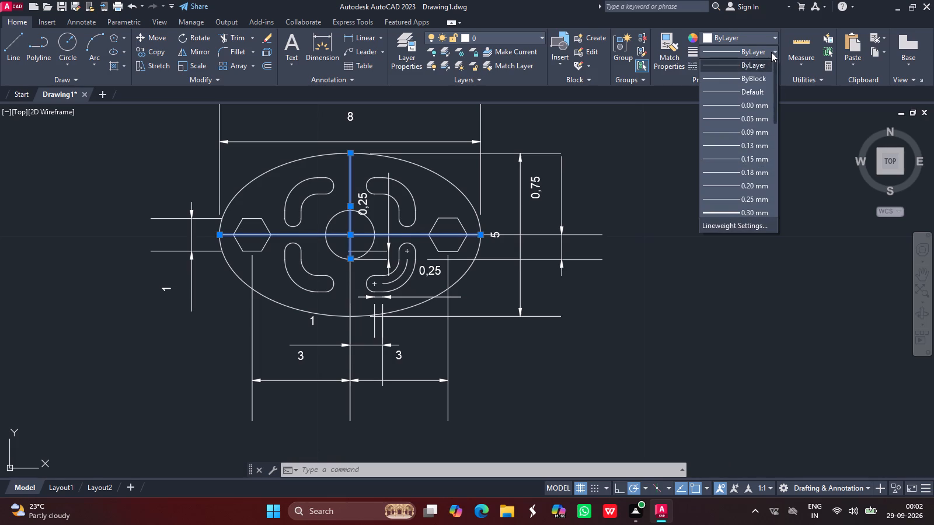
drag(771, 52, 807, 146)
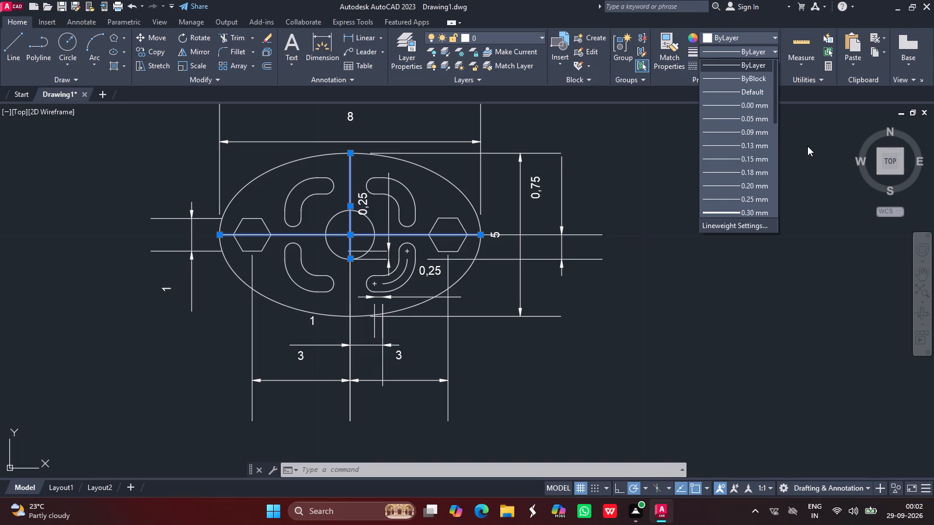
click(807, 146)
click(752, 65)
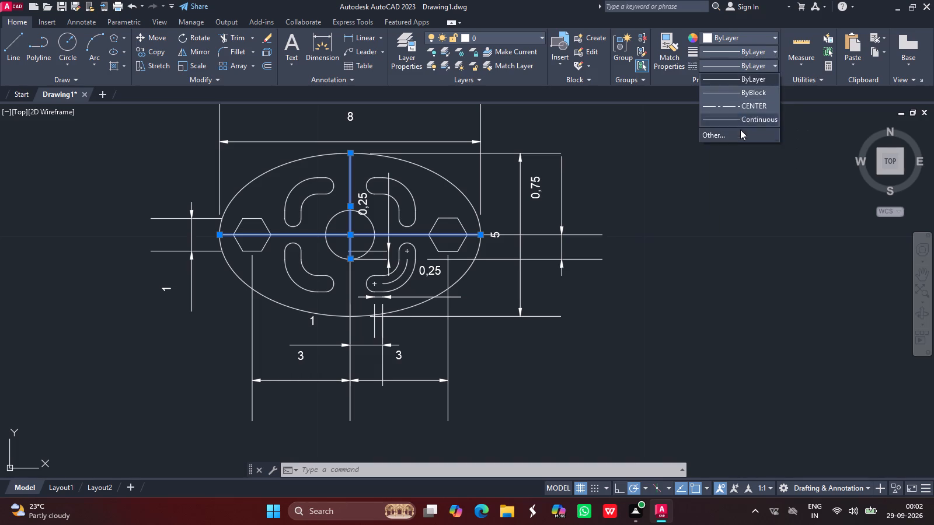
click(751, 105)
Set the linetype scale of the two redrawn axis lines to 0.25.
right_click(470, 242)
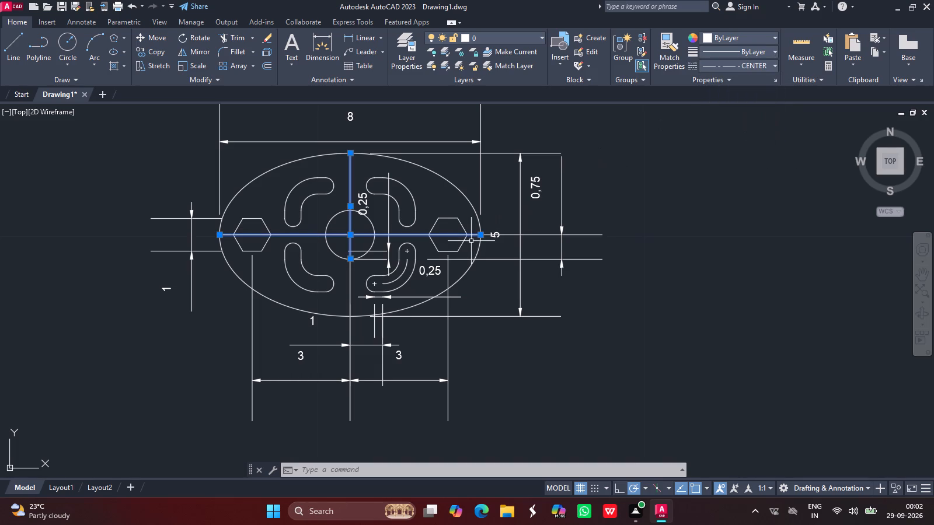
click(521, 474)
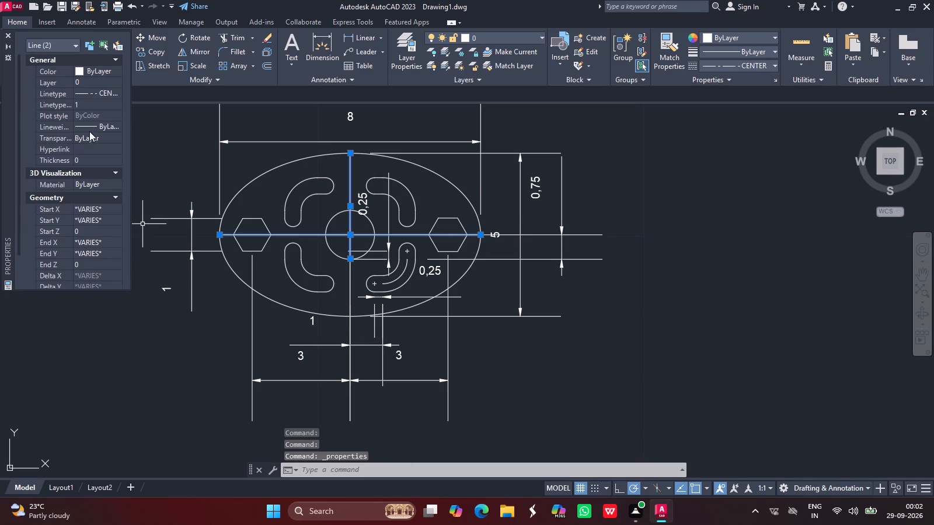
click(81, 100)
key(BackSpace)
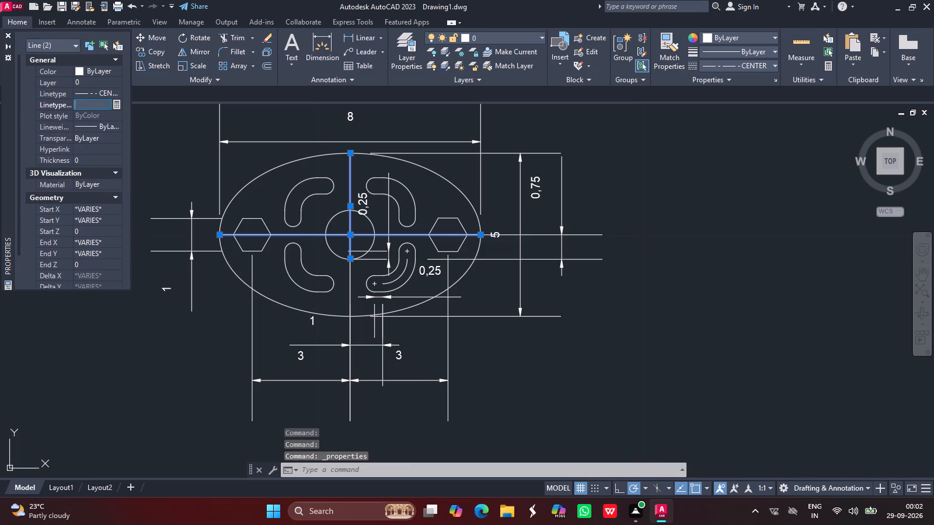
text(0.25)
key(Return)
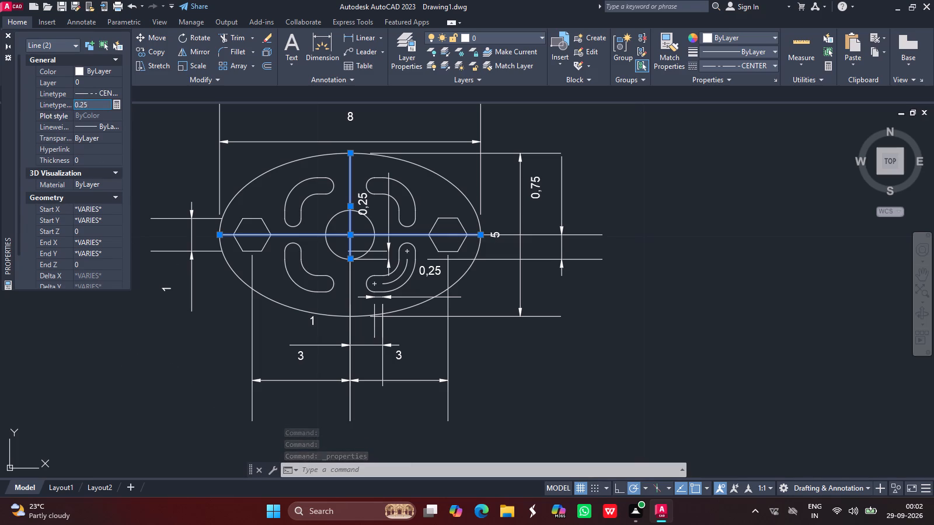
click(8, 34)
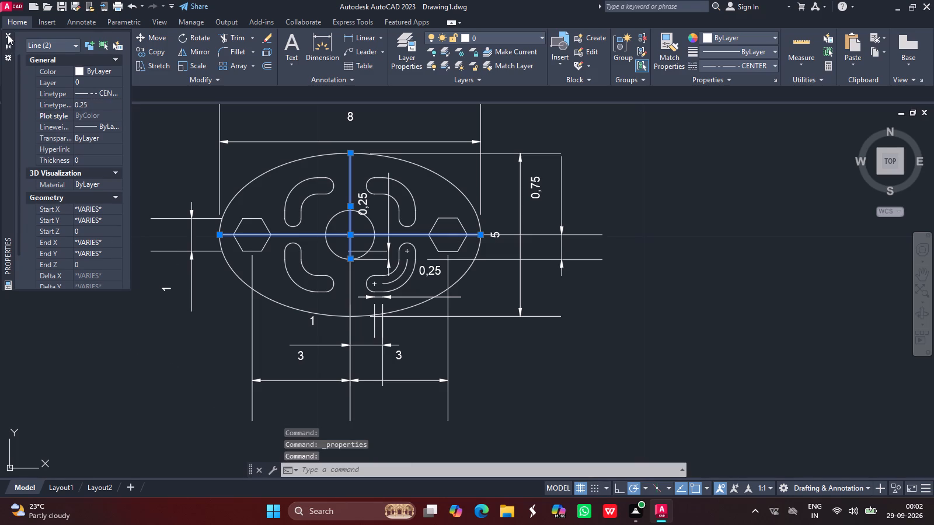
key(Escape)
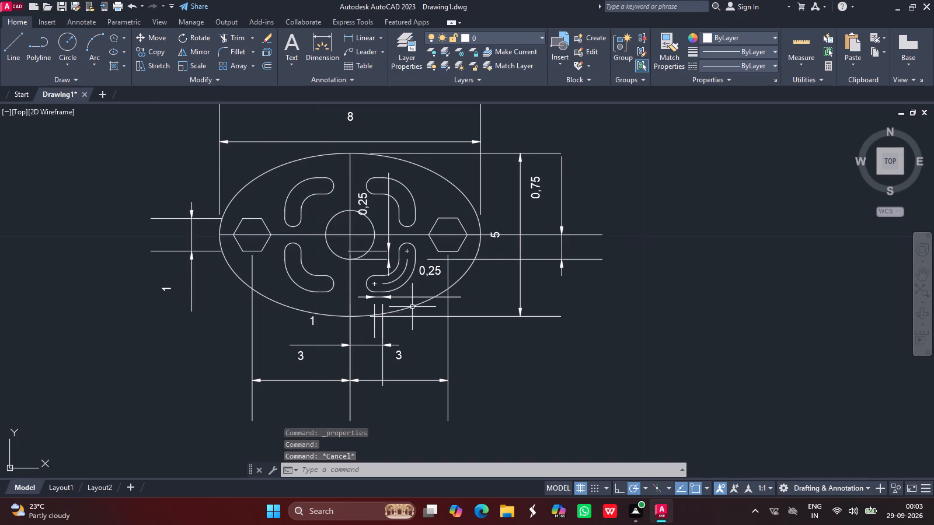
Set the transparency of the centreline arc inside the lower-right curved slot to 60.
click(402, 275)
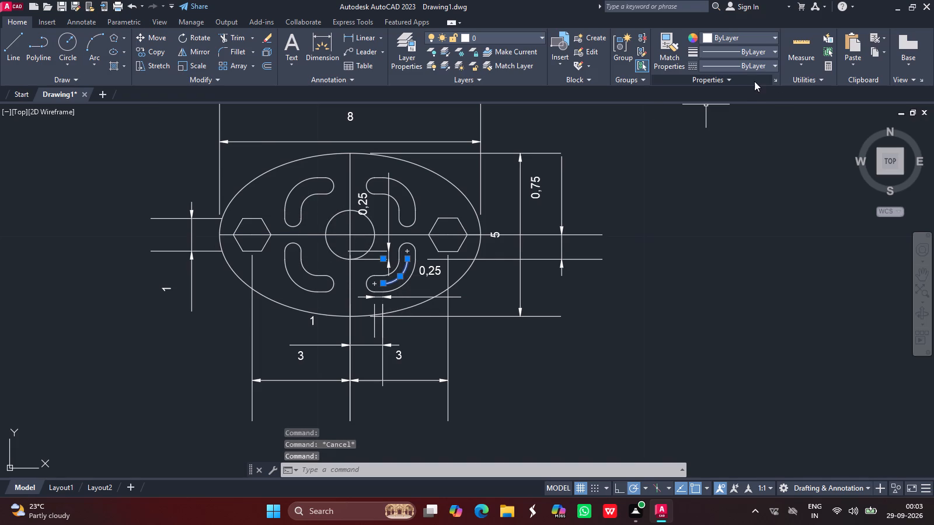
click(751, 80)
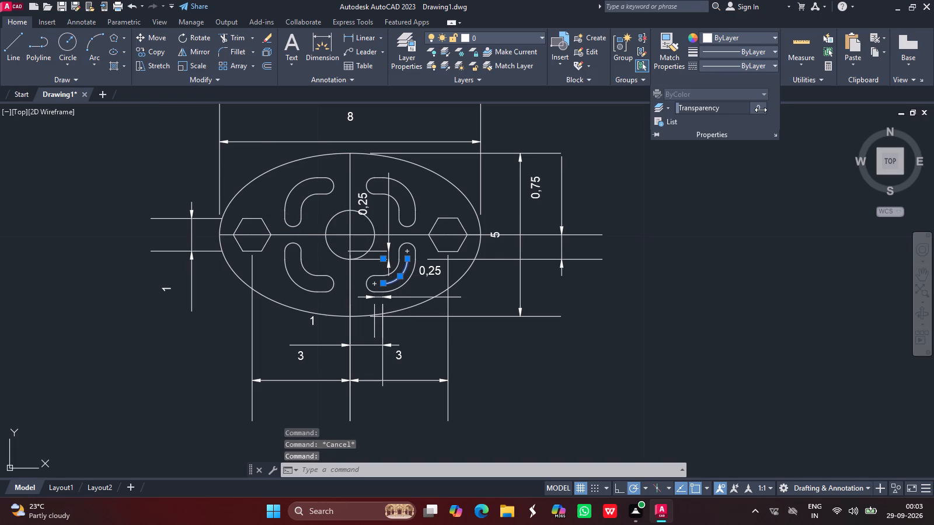
click(761, 110)
key(BackSpace)
text(60)
key(Return)
key(Escape)
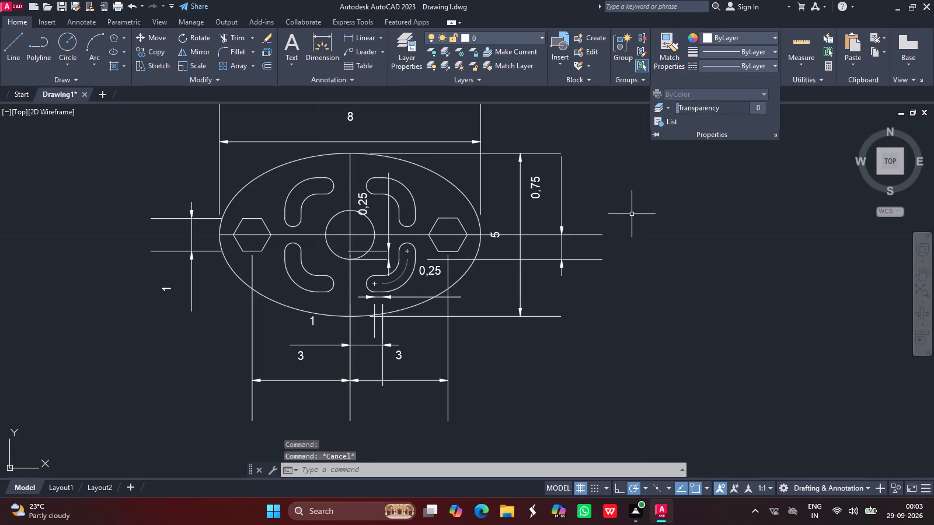
key(Escape)
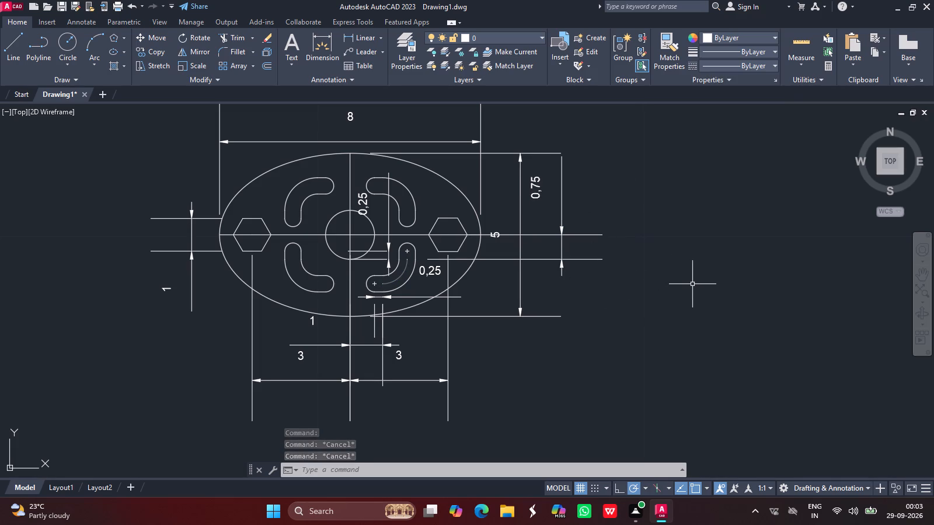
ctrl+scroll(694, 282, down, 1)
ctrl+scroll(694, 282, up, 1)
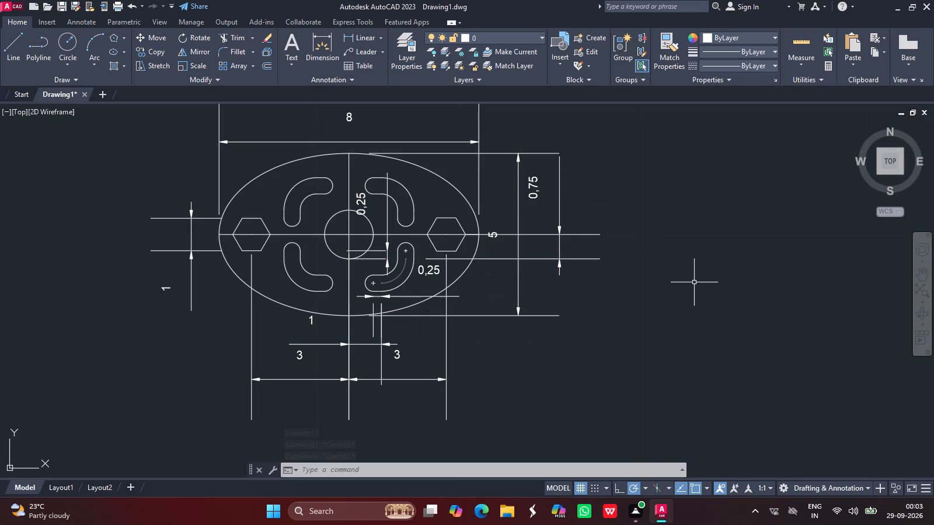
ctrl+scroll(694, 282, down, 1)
Save the drawing as p101.dwg in the Fuji folder inside Documents.
key(ctrl+s)
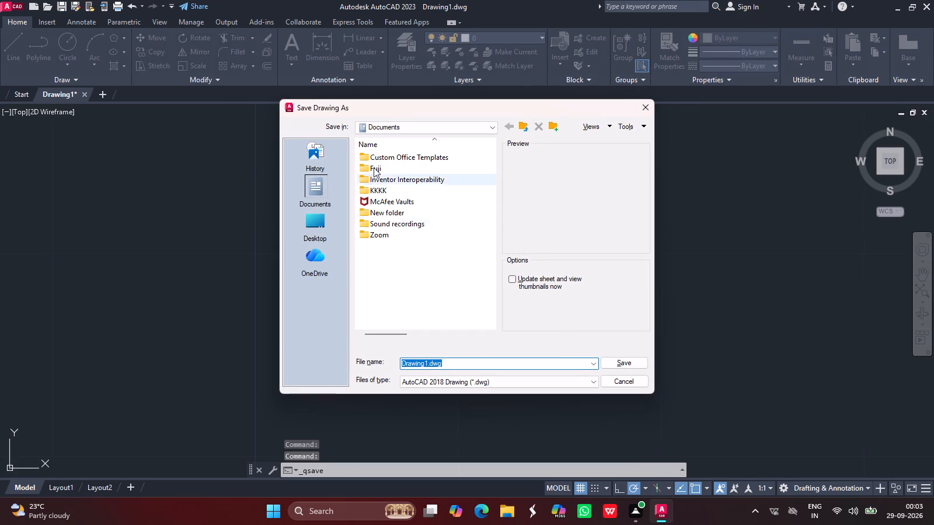
double_click(391, 167)
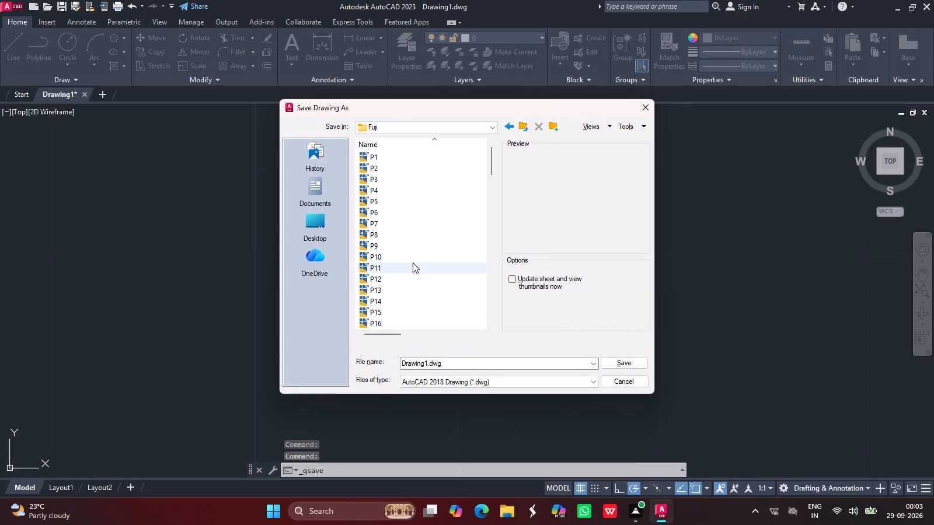
scroll(413, 262, down, 20)
scroll(413, 262, down, 20)
scroll(413, 262, down, 20)
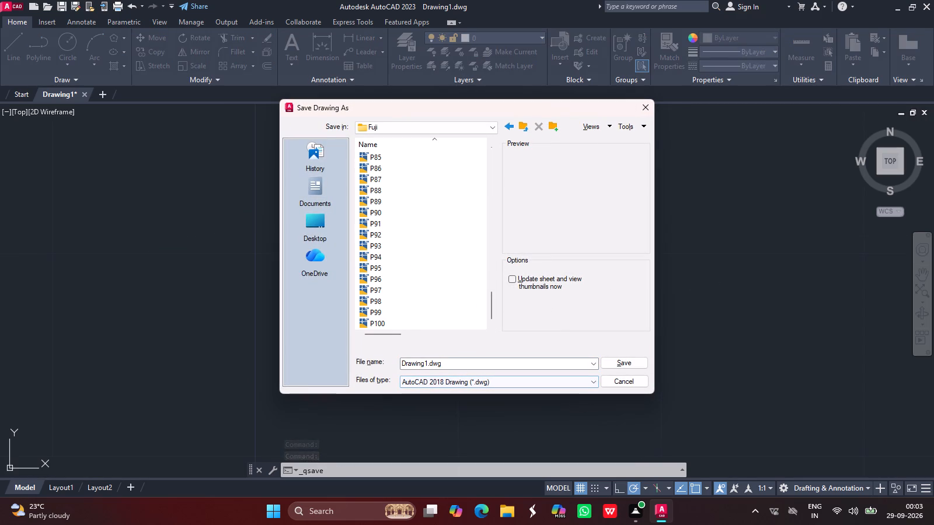
click(461, 363)
key(Right)
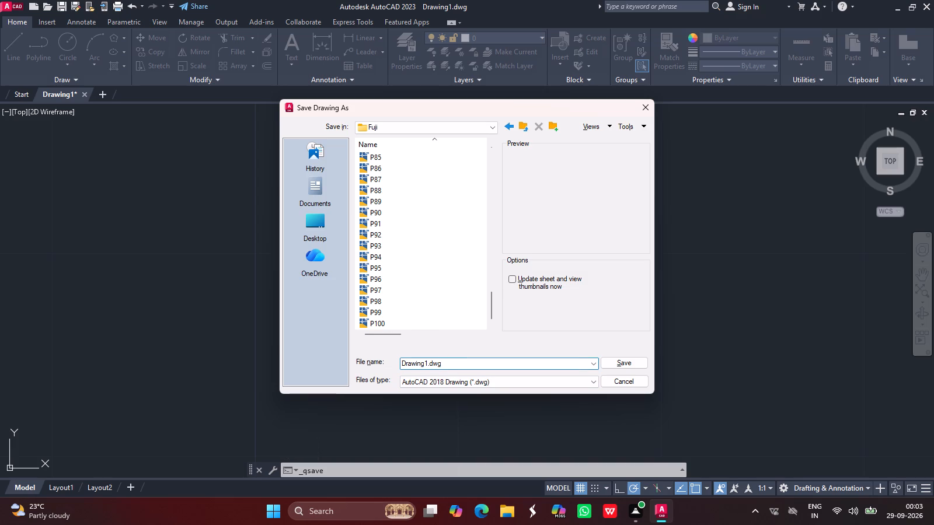
key(Left)
key(Left)
key(Left)
key(Left)
key(BackSpace)
key(BackSpace)
key(BackSpace)
key(BackSpace)
key(BackSpace)
key(BackSpace)
key(BackSpace)
key(BackSpace)
key(BackSpace)
key(BackSpace)
key(BackSpace)
key(BackSpace)
key(BackSpace)
key(BackSpace)
key(BackSpace)
key(BackSpace)
key(BackSpace)
key(shift+p)
text(101)
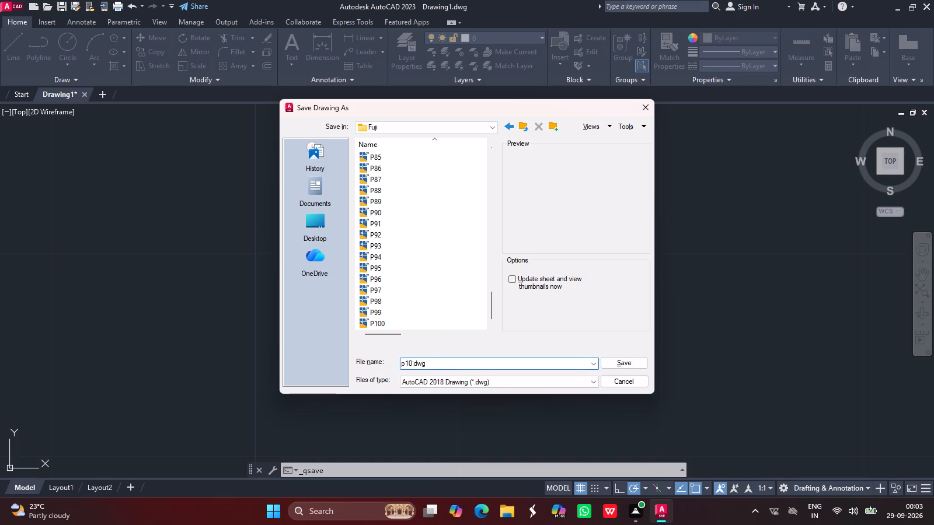
click(628, 365)
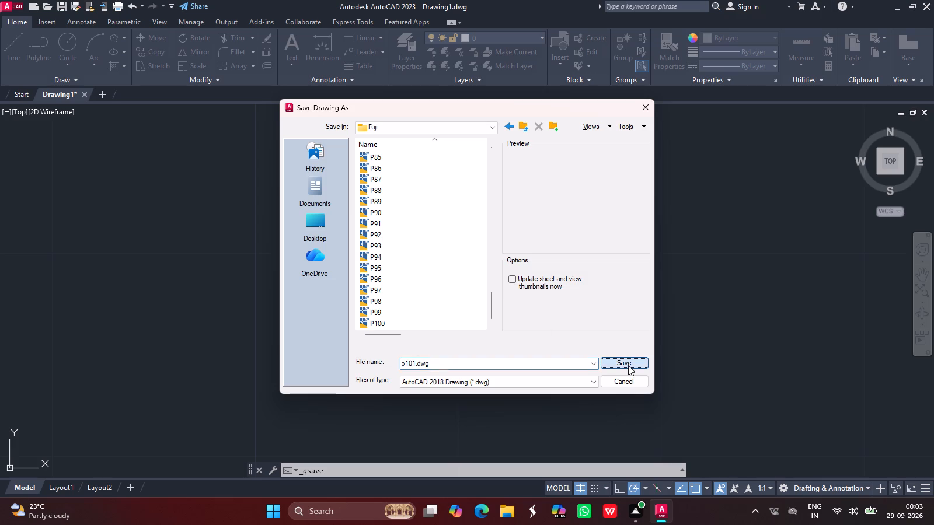
Set up a plot of the model with the DWG To PDF.pc3 plotter, centred on the sheet in landscape orientation.
key(ctrl+p)
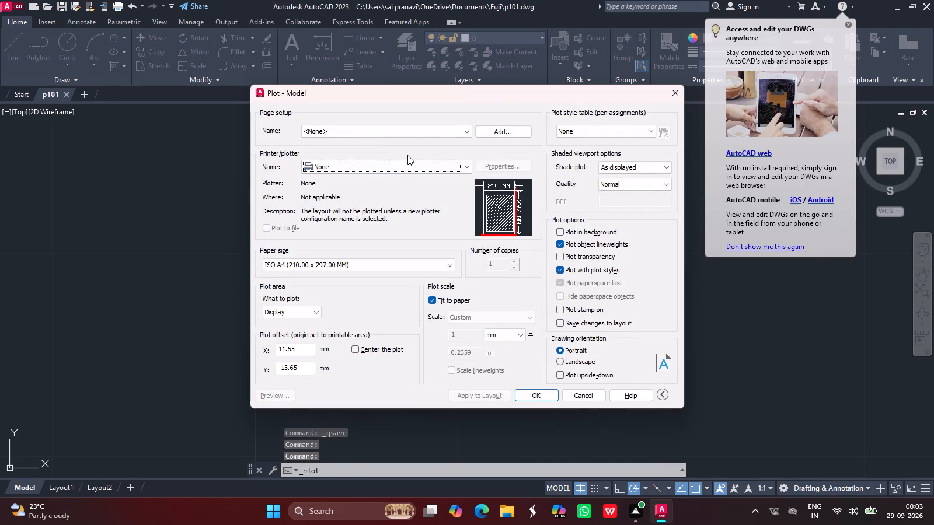
click(406, 163)
click(354, 306)
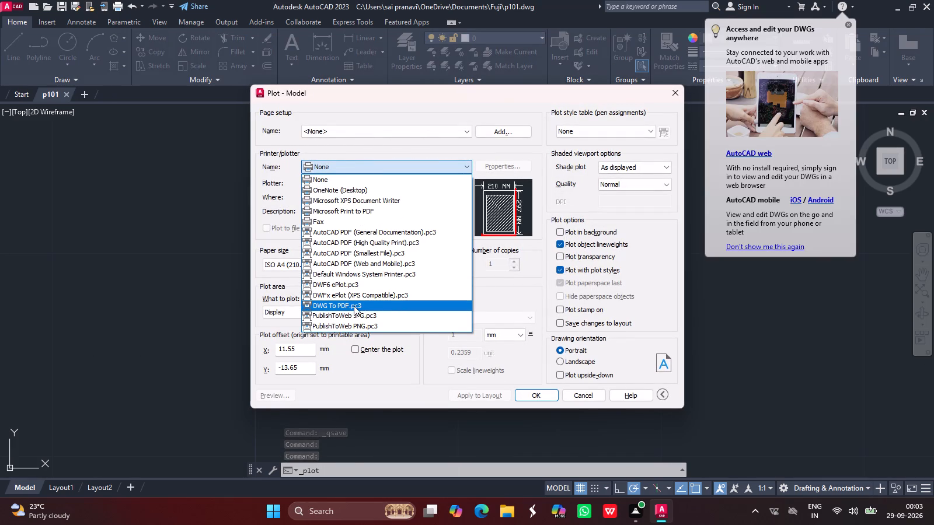
click(354, 351)
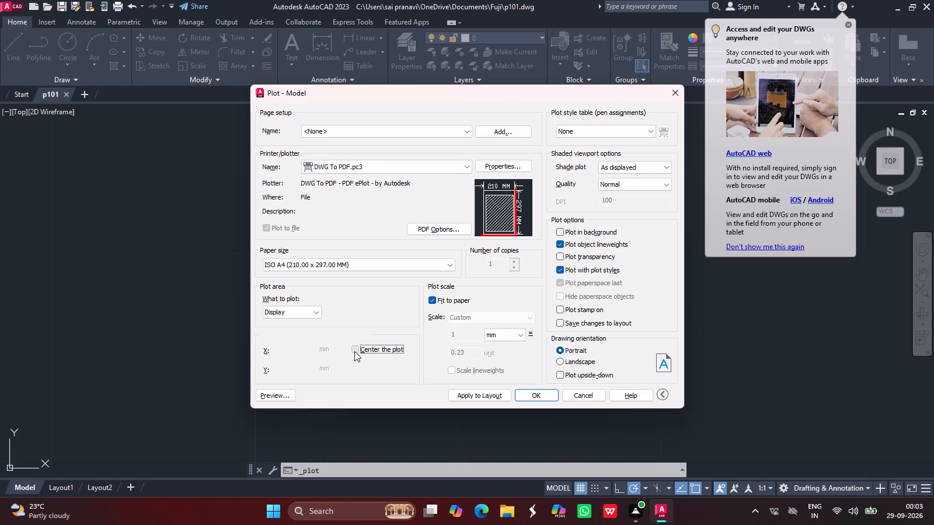
click(560, 364)
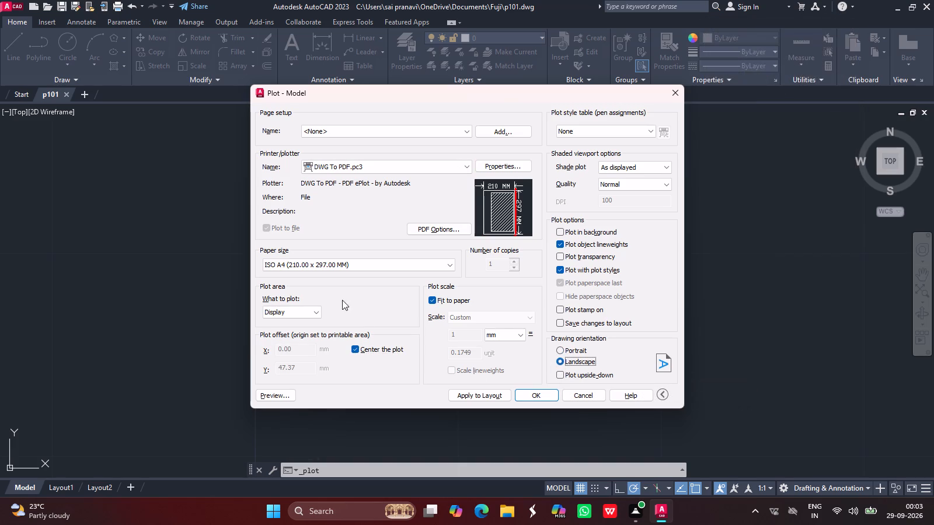
Set the plot area to a window enclosing the whole ellipse drawing and all its dimensions.
click(305, 308)
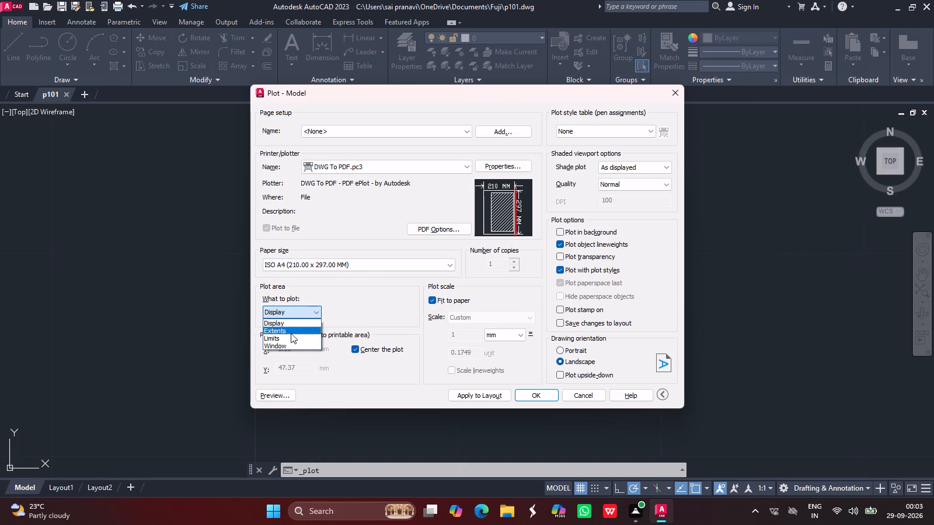
click(294, 342)
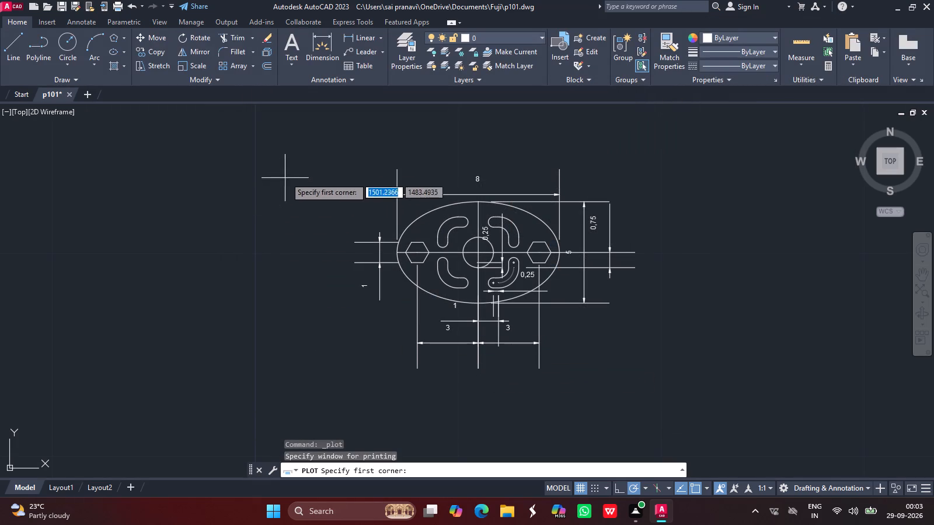
drag(332, 147, 652, 284)
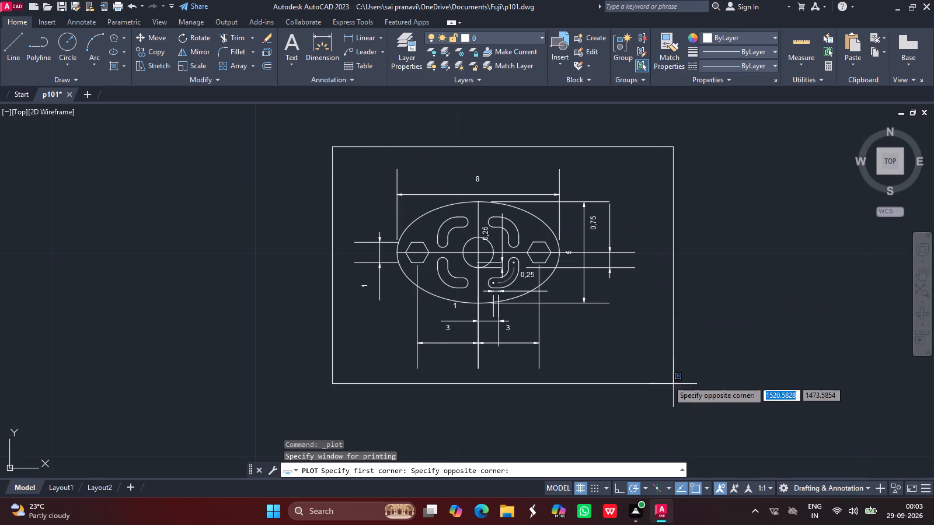
click(661, 383)
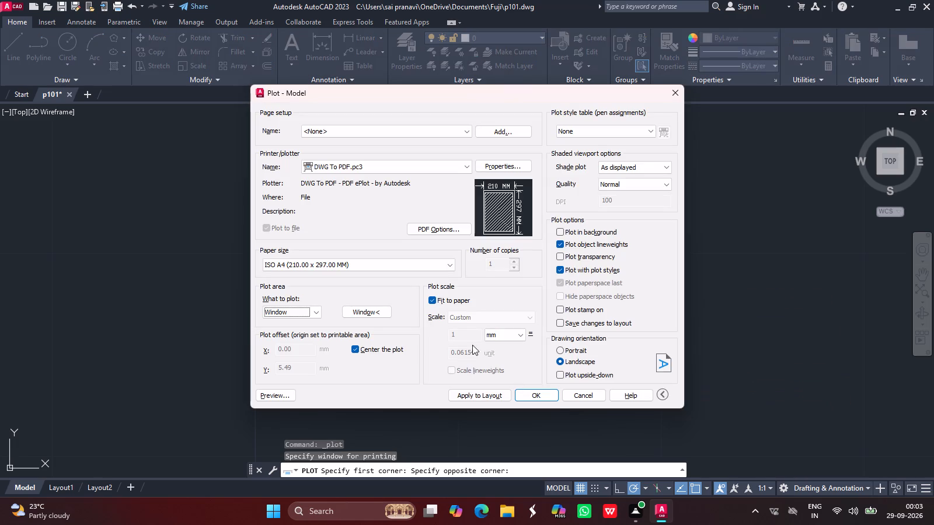
Plot the drawing to PDF, saving it as p101-Model.pdf in the Fuji folder.
click(550, 395)
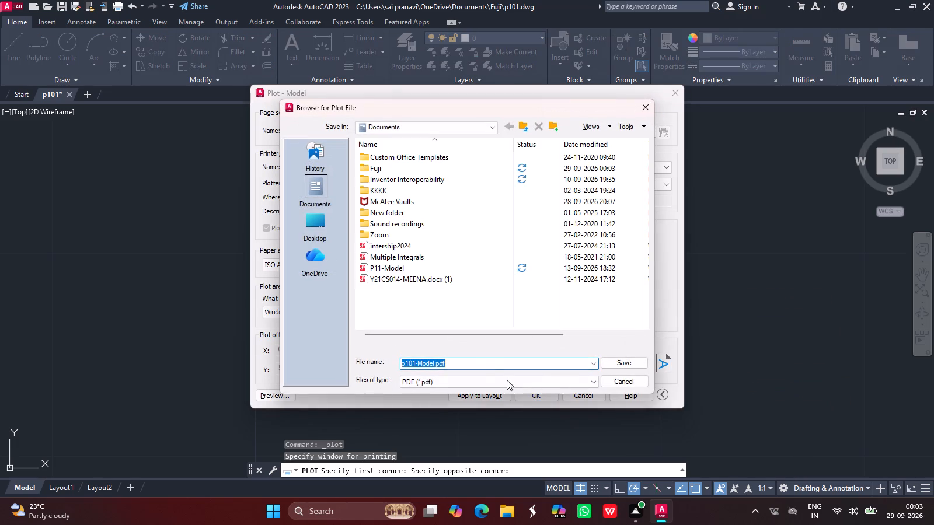
double_click(415, 170)
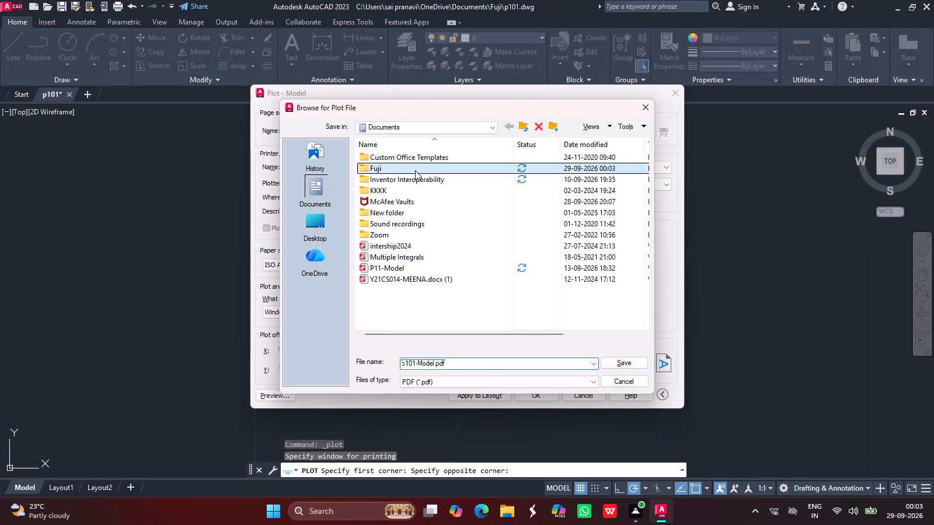
click(633, 365)
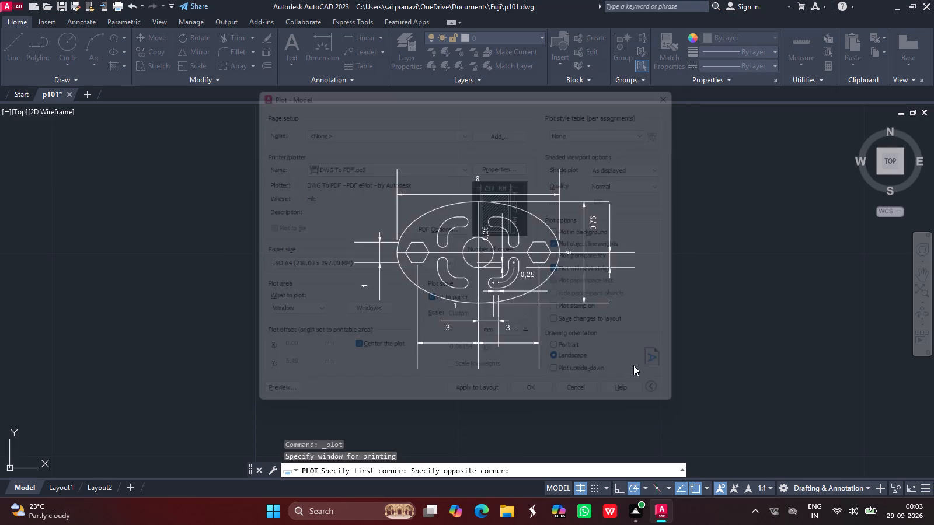
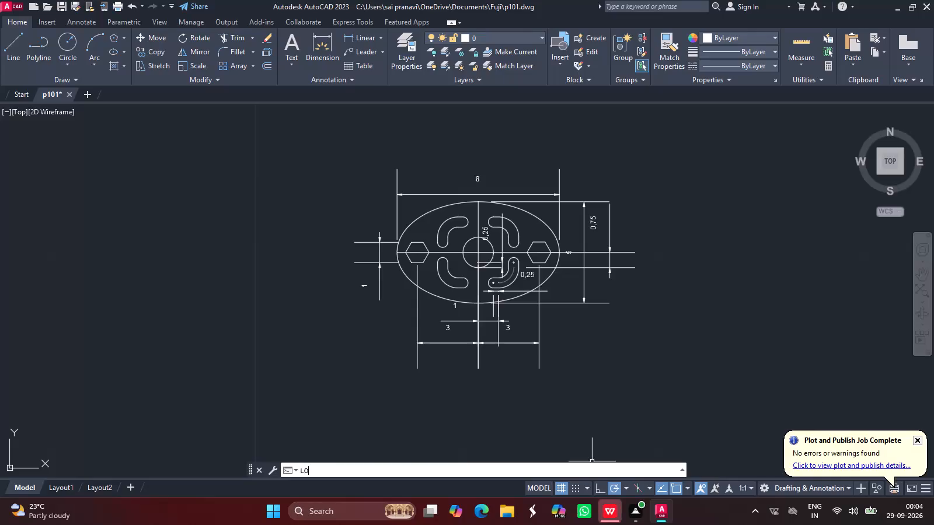
Turn off command-history logging with the LOGFILEOFF command.
text(GFI)
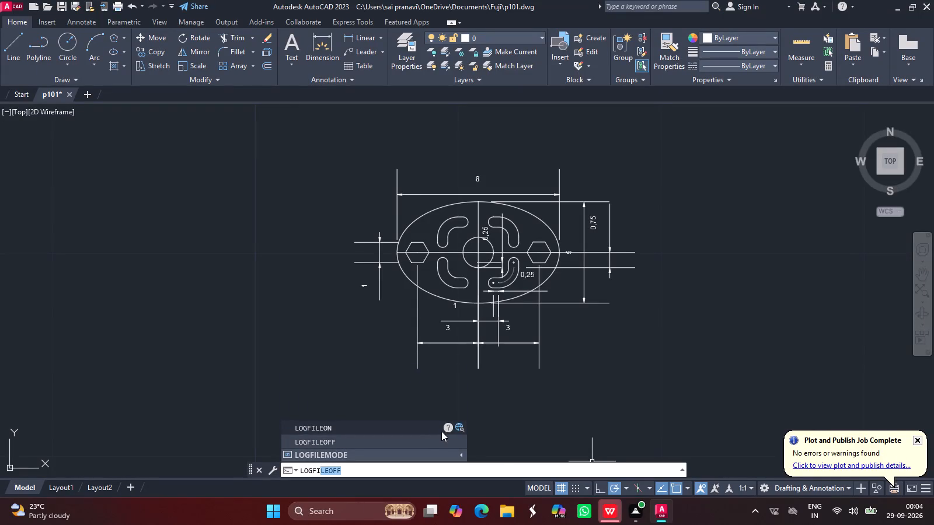
click(424, 440)
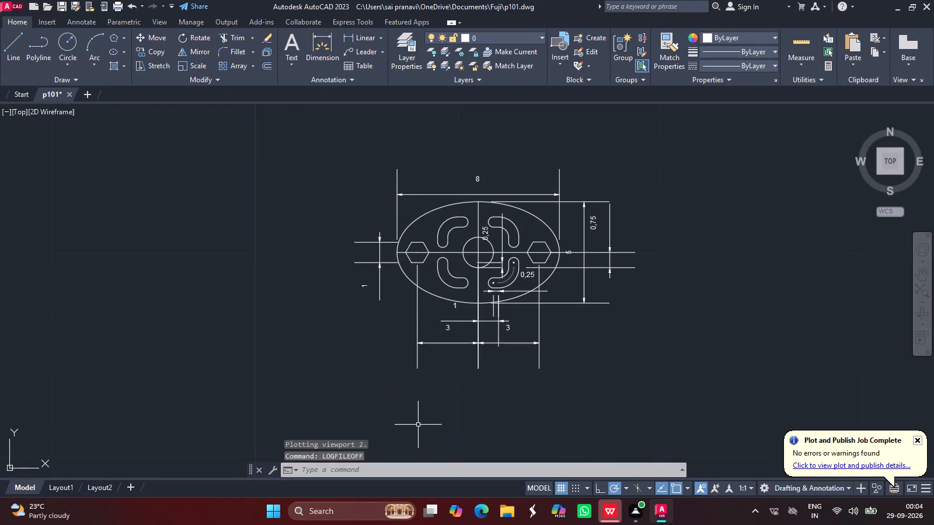